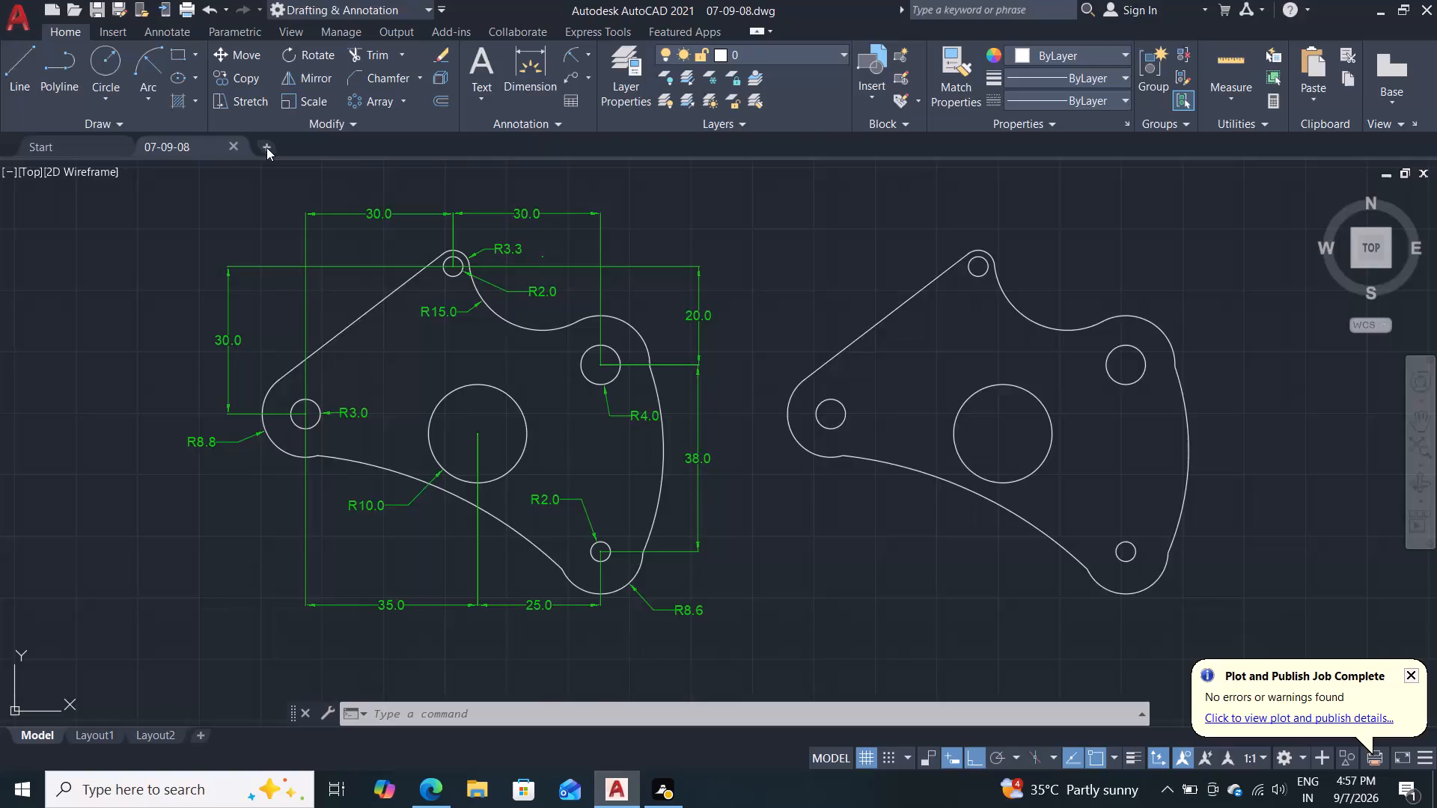
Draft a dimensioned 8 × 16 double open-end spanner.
Close the open drawings and start a new blank drawing.
{"action": "left_click", "coordinate": [234, 144]}
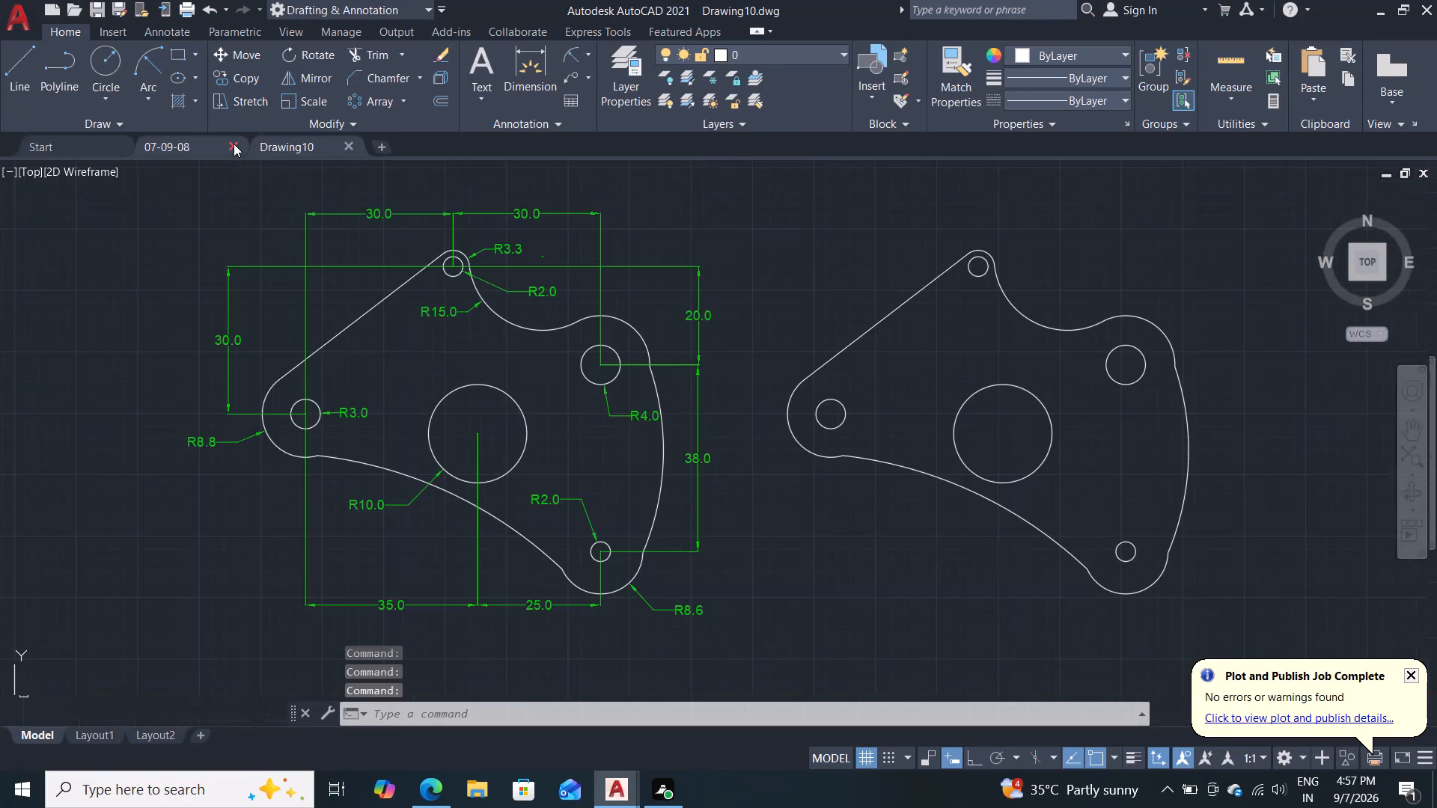
{"action": "left_click", "coordinate": [234, 144]}
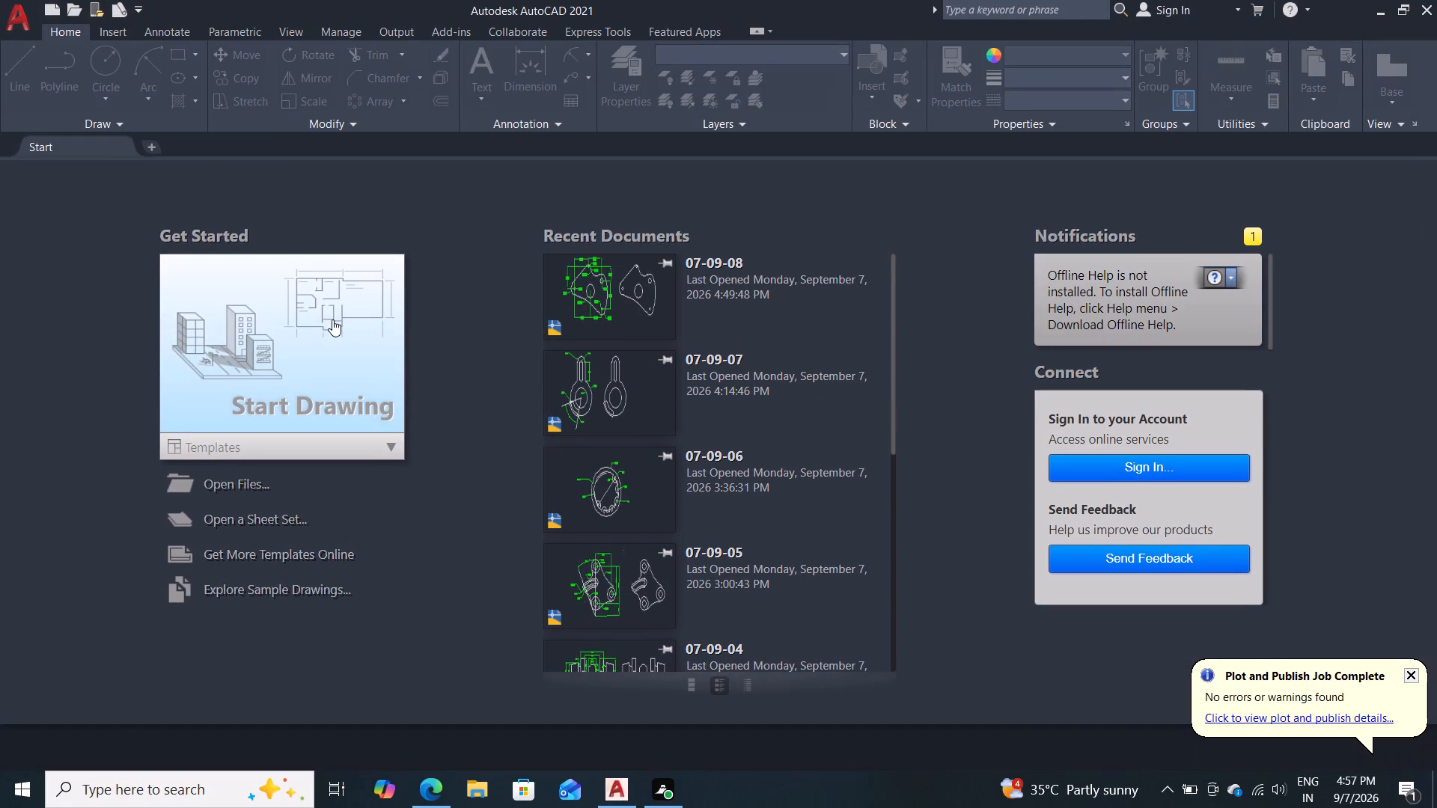
{"action": "left_click", "coordinate": [328, 319]}
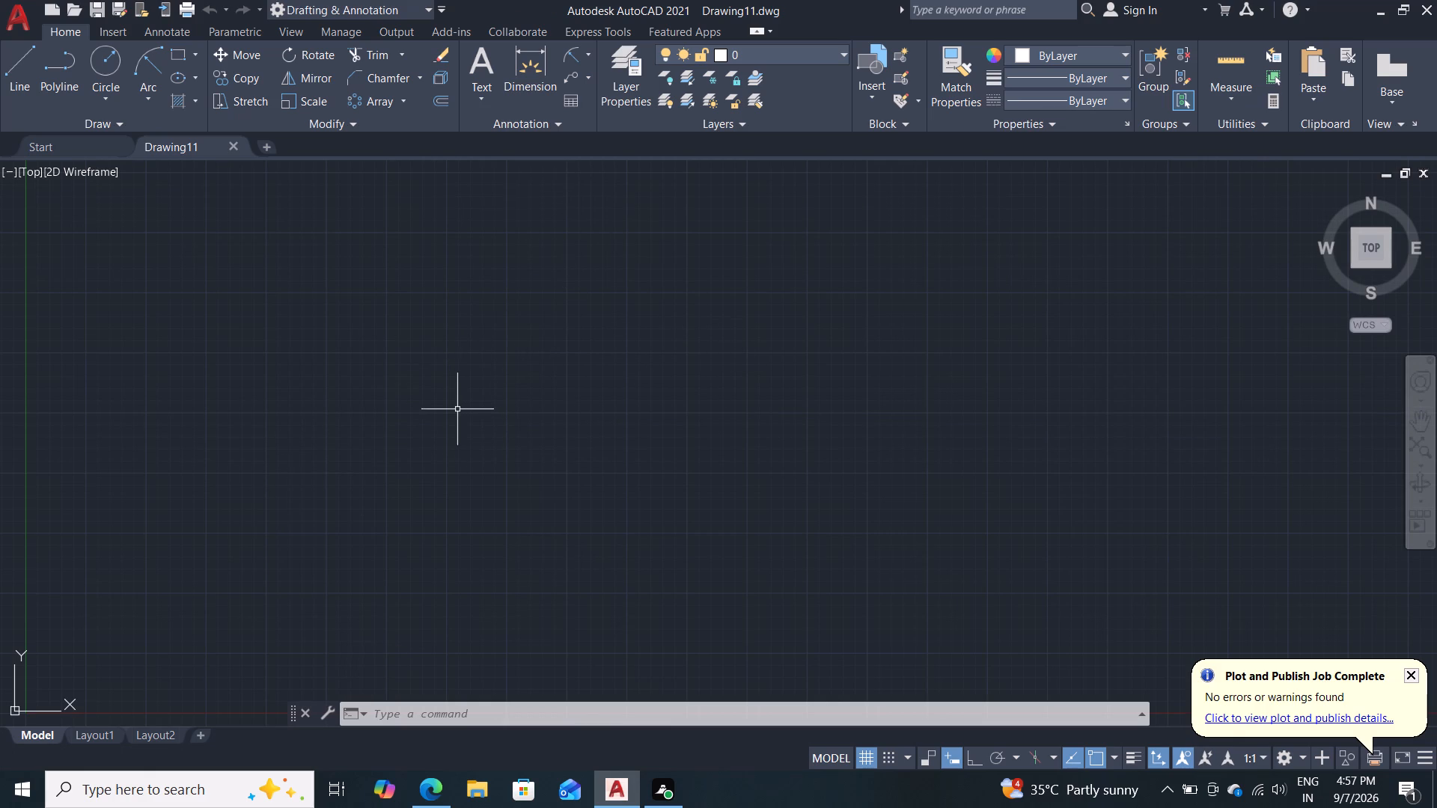
Configure the drawing units to decimal length with 0.0 precision and millimeters as the insertion scale.
{"action": "type", "text": "un"}
{"action": "key", "text": "Return"}
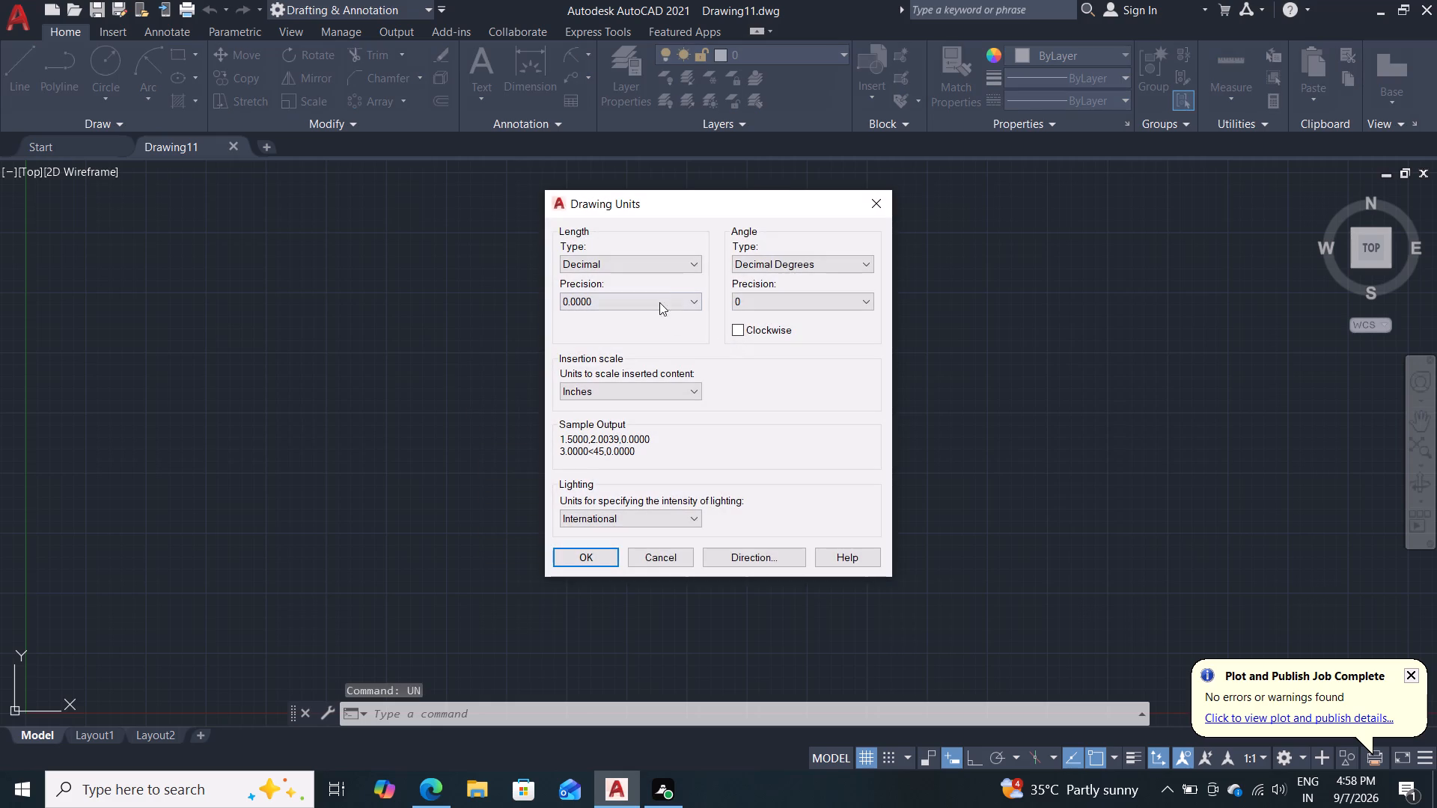
{"action": "left_click", "coordinate": [690, 257]}
{"action": "left_click", "coordinate": [631, 299]}
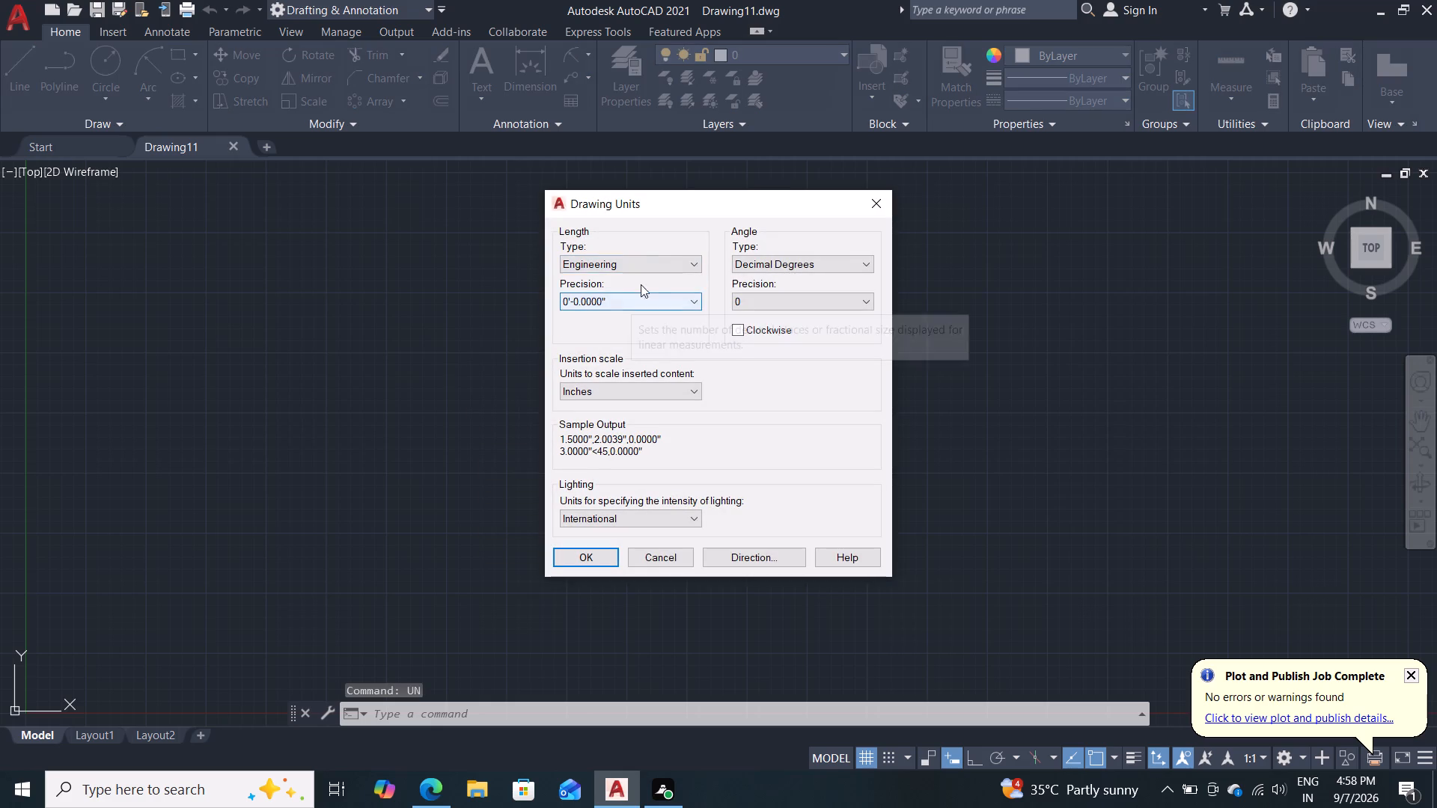
{"action": "left_click", "coordinate": [680, 259]}
{"action": "left_click", "coordinate": [626, 290]}
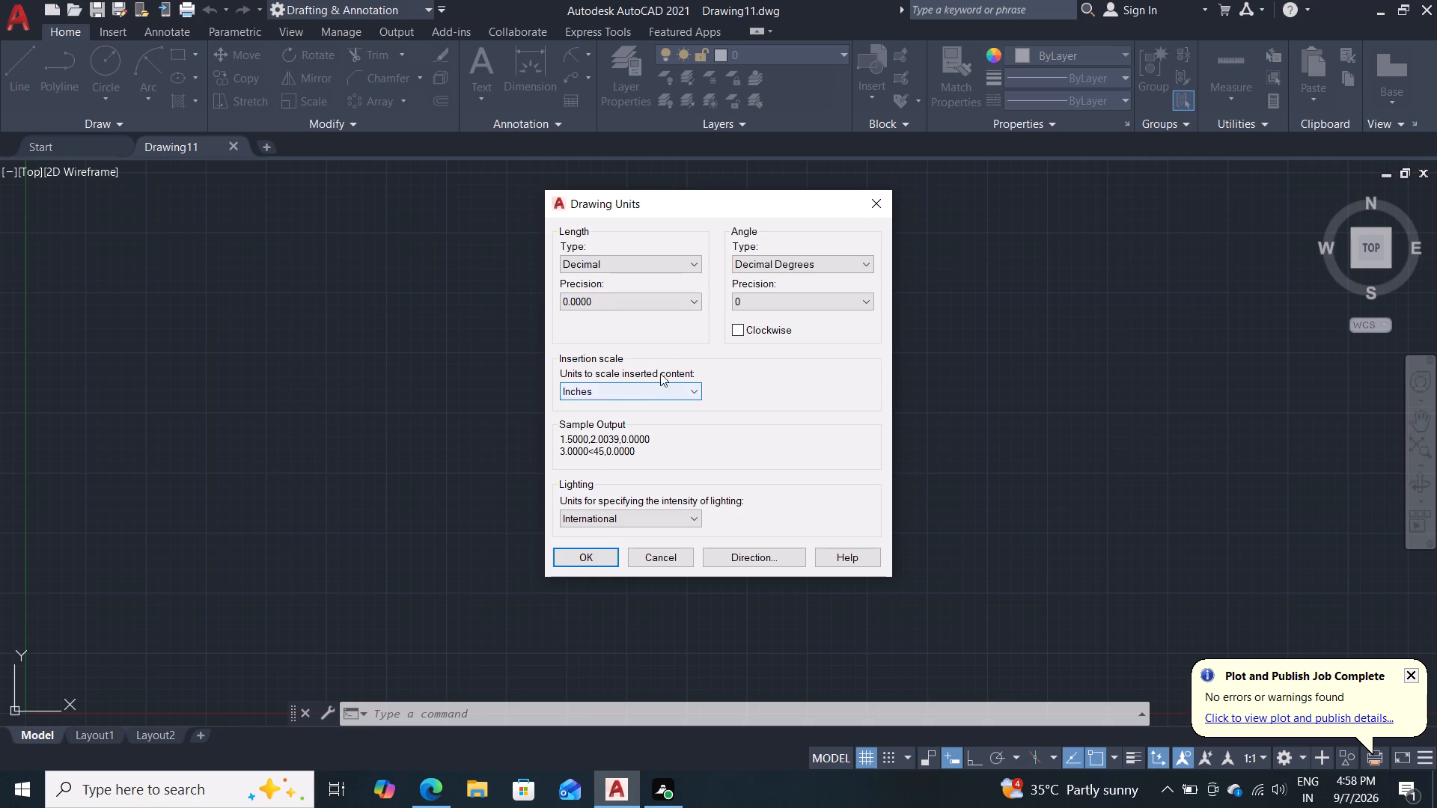
{"action": "left_click", "coordinate": [680, 302]}
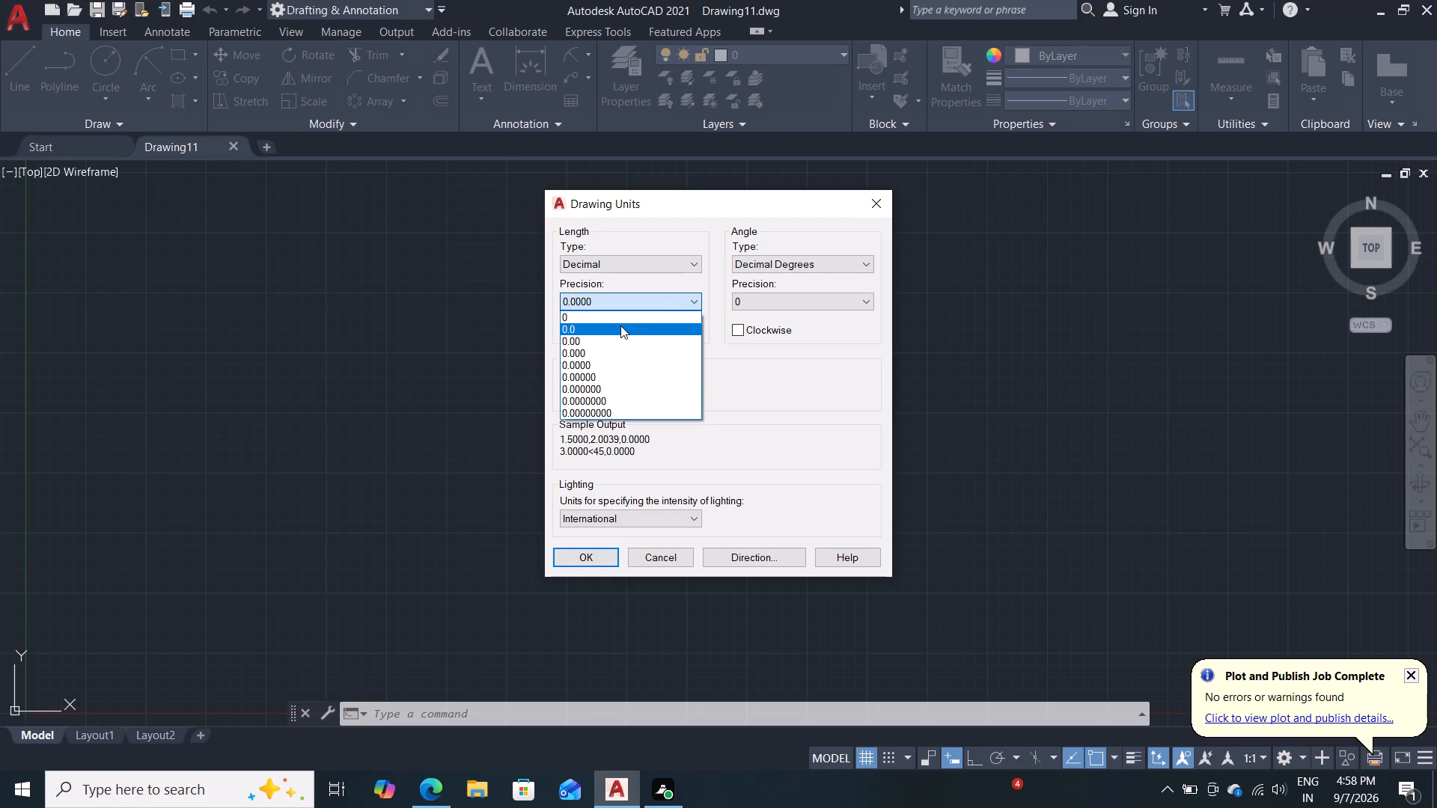
{"action": "left_click", "coordinate": [615, 329]}
{"action": "left_click", "coordinate": [623, 386]}
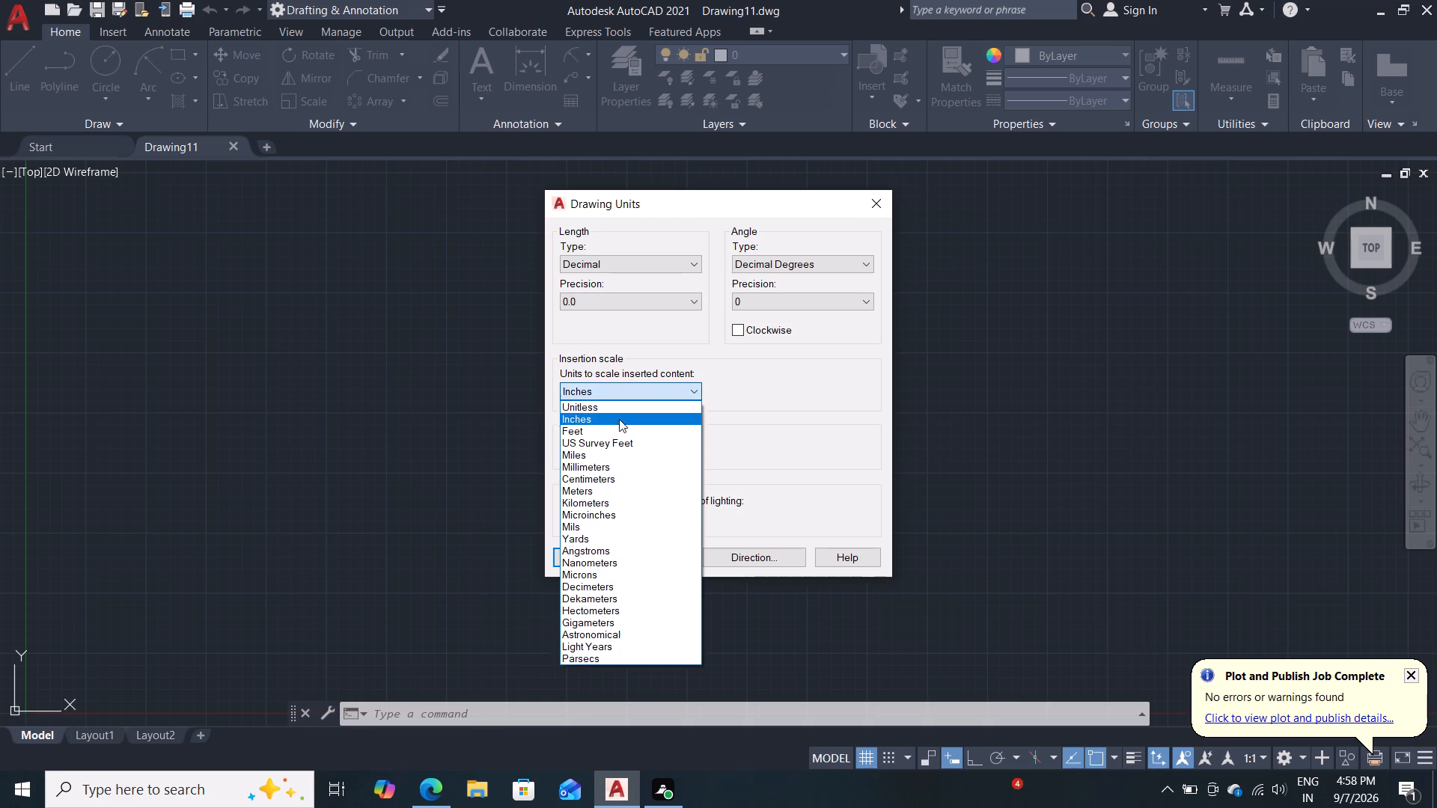
{"action": "left_click", "coordinate": [634, 464]}
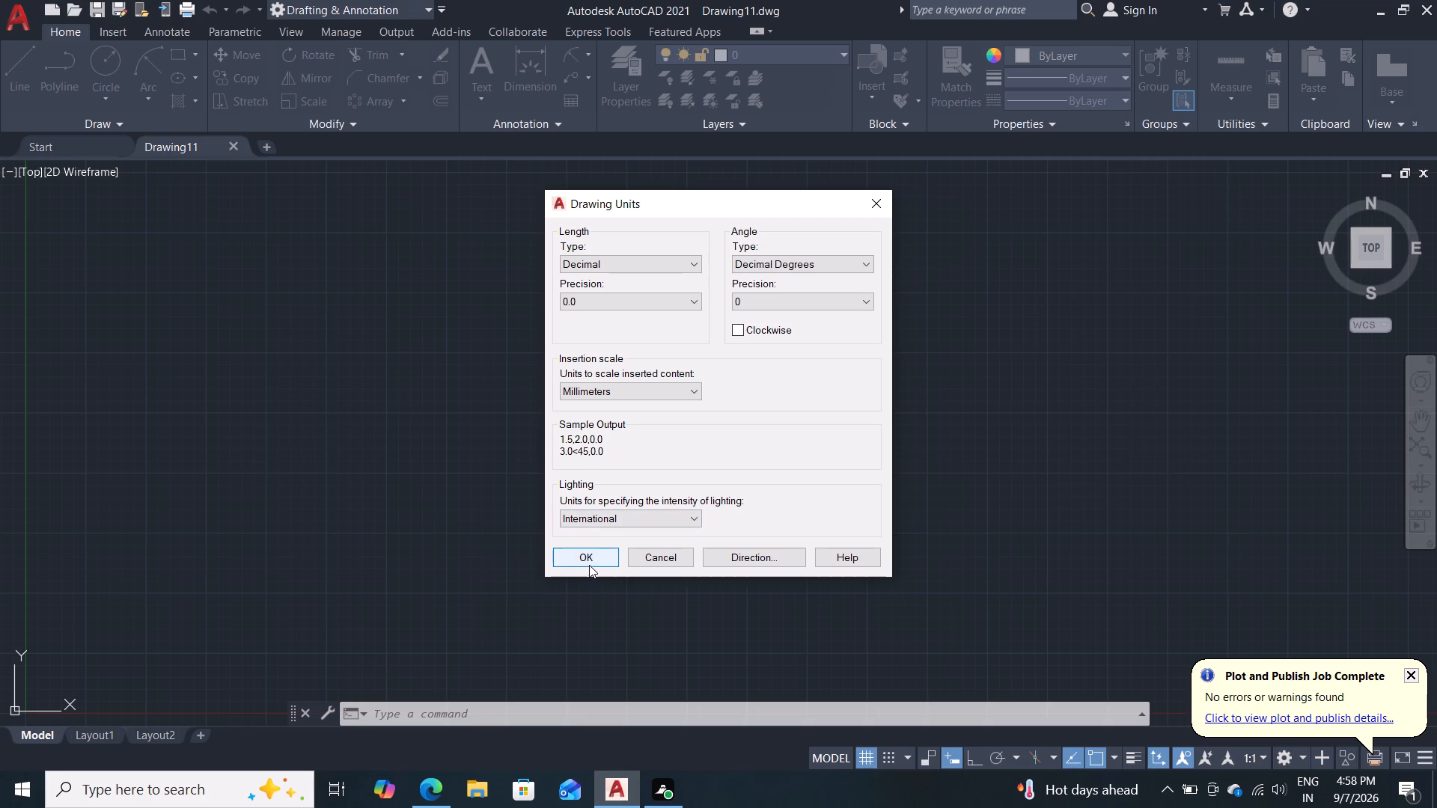
{"action": "left_click", "coordinate": [594, 559]}
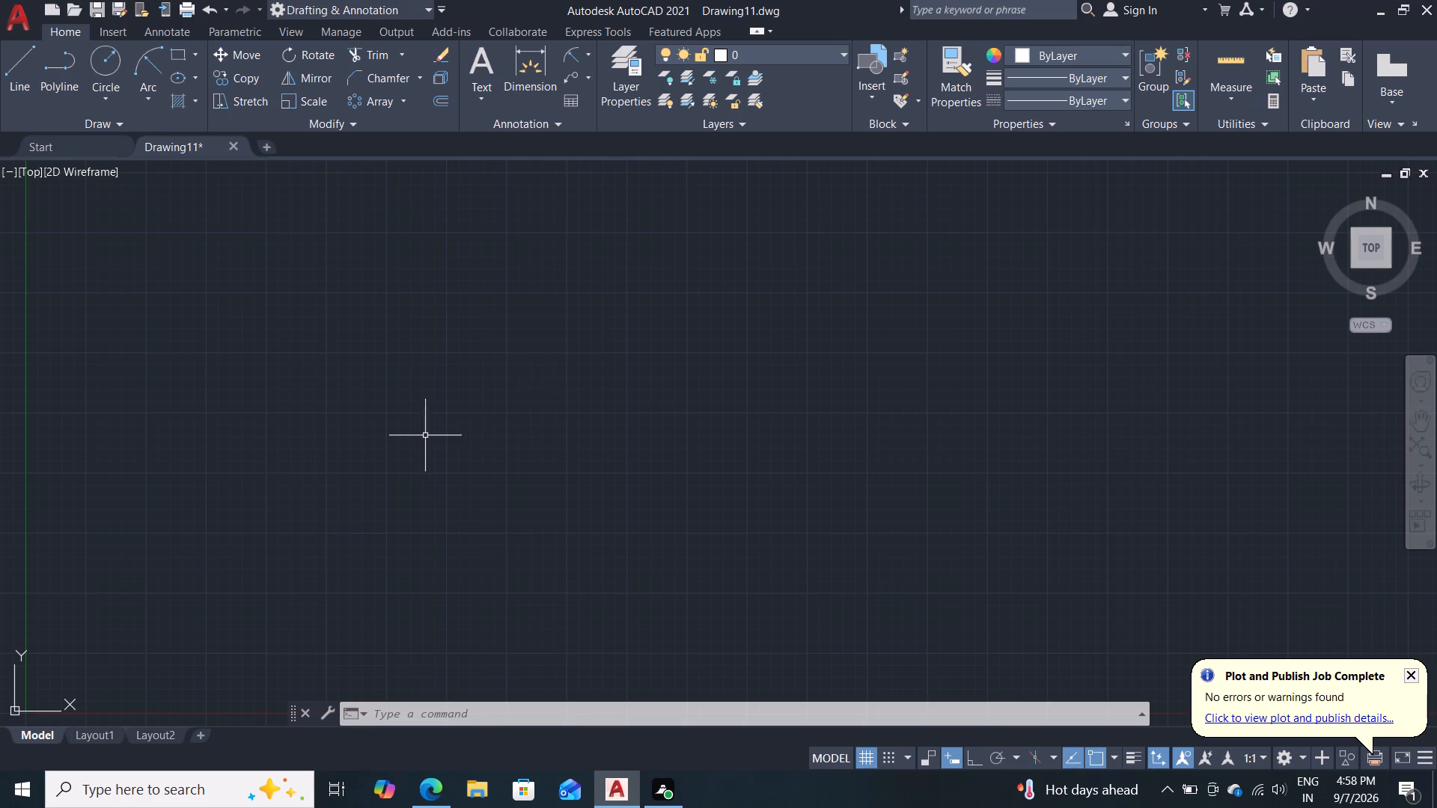
Open the Standard dimension style for modification and choose ByBlock for the dimension lines' linetype and lineweight.
{"action": "key", "text": "d"}
{"action": "key", "text": "Return"}
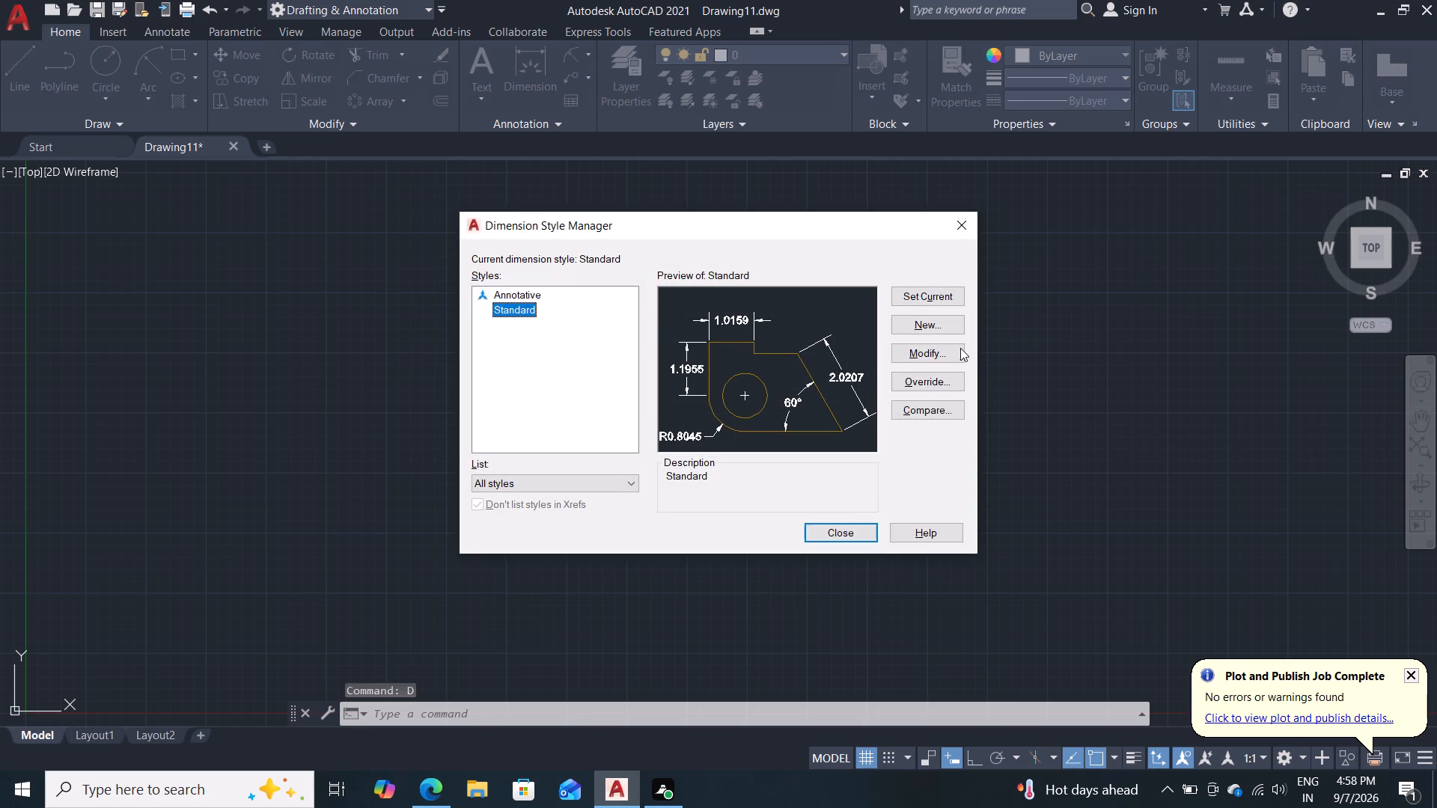
{"action": "left_click", "coordinate": [958, 349]}
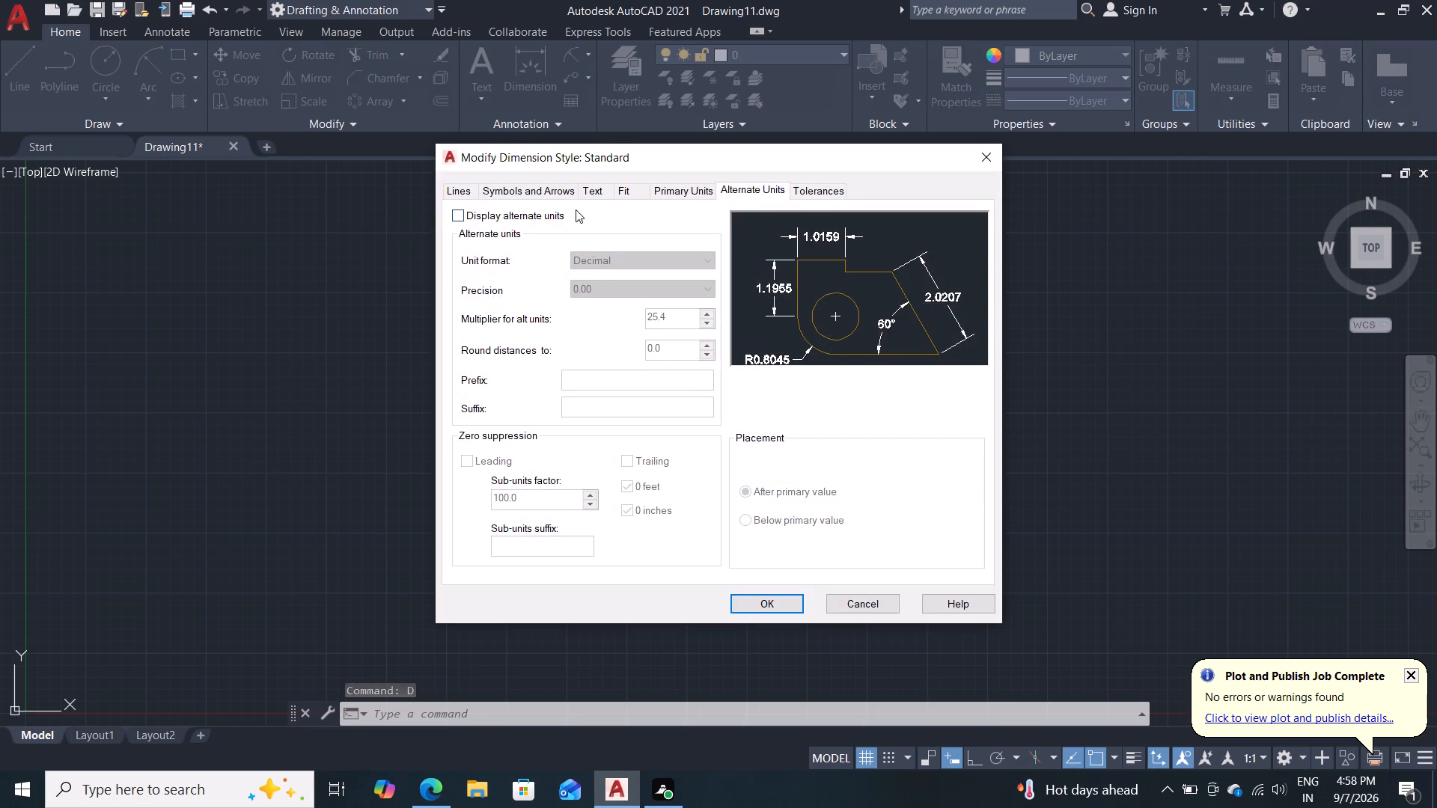
{"action": "left_click", "coordinate": [457, 194]}
{"action": "left_click", "coordinate": [698, 234]}
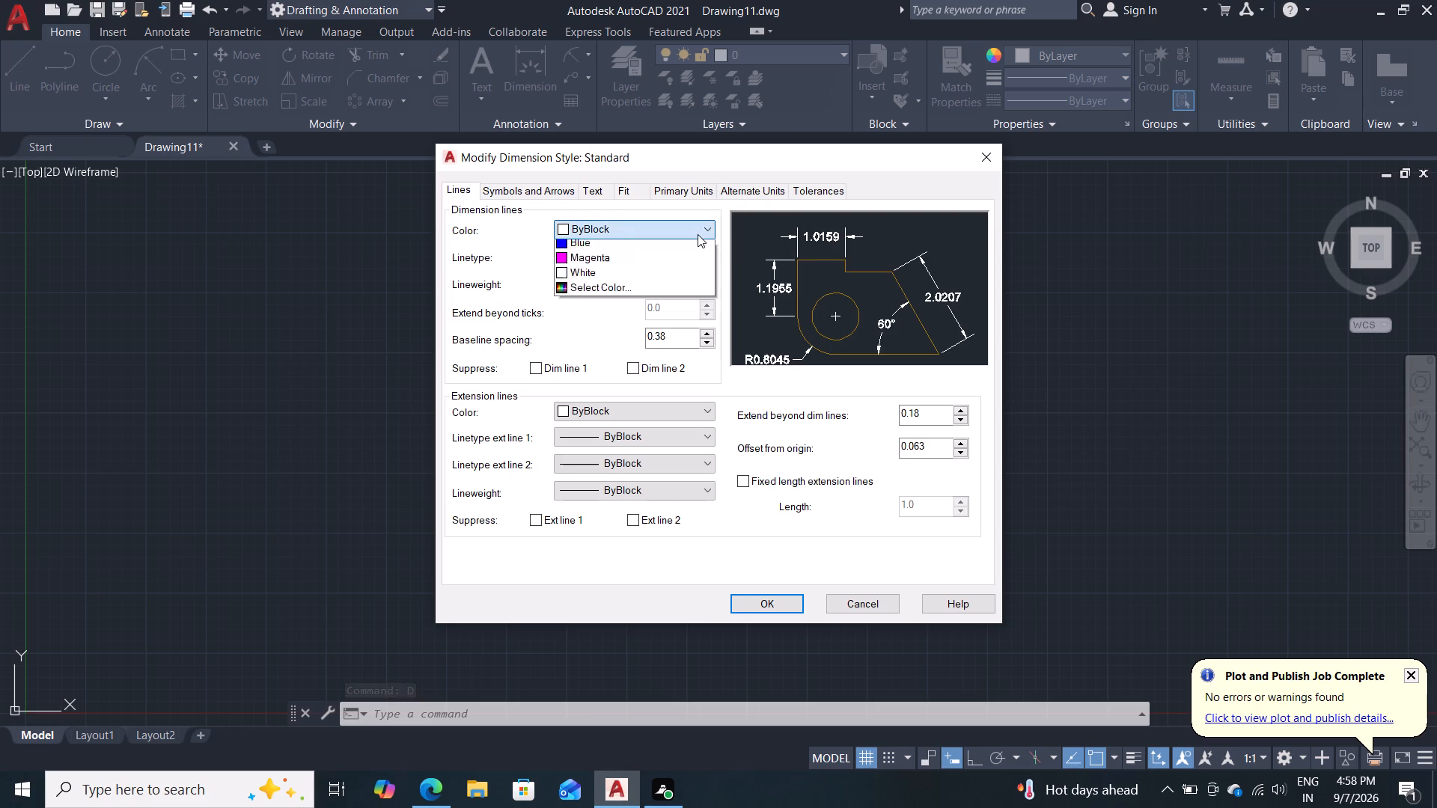
{"action": "left_click", "coordinate": [629, 267]}
{"action": "left_click", "coordinate": [654, 257]}
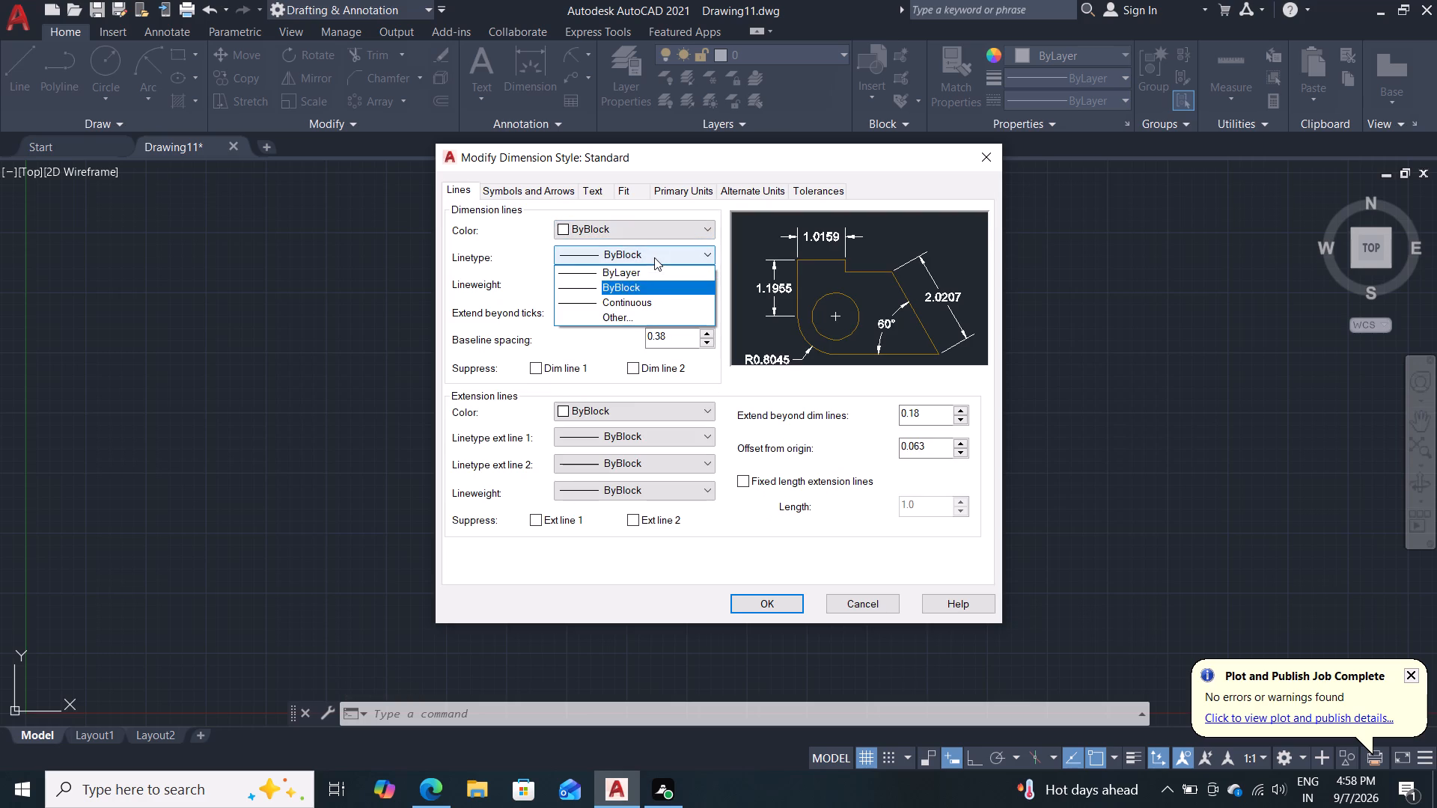
{"action": "left_click", "coordinate": [636, 288]}
{"action": "left_click", "coordinate": [642, 288]}
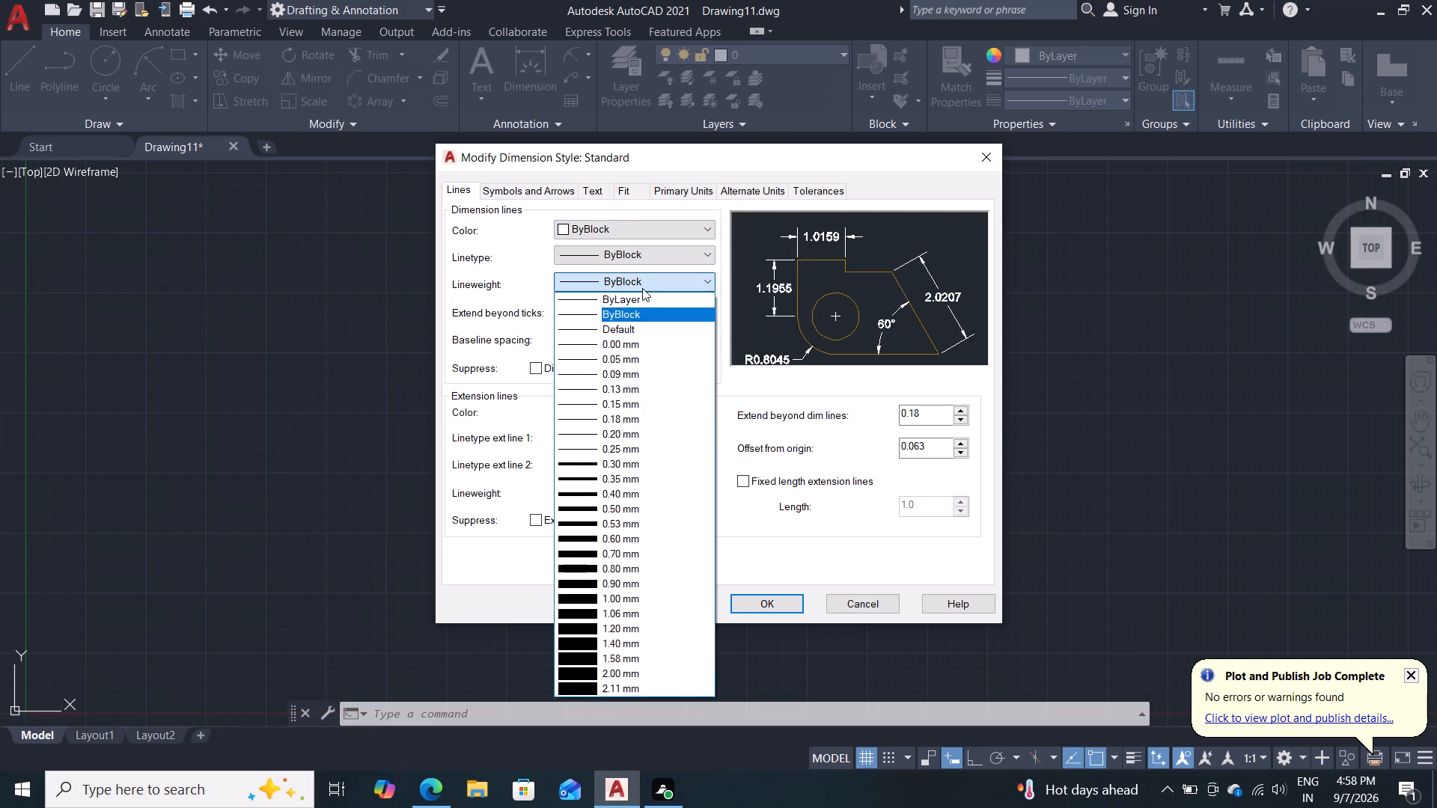
{"action": "left_click", "coordinate": [639, 311]}
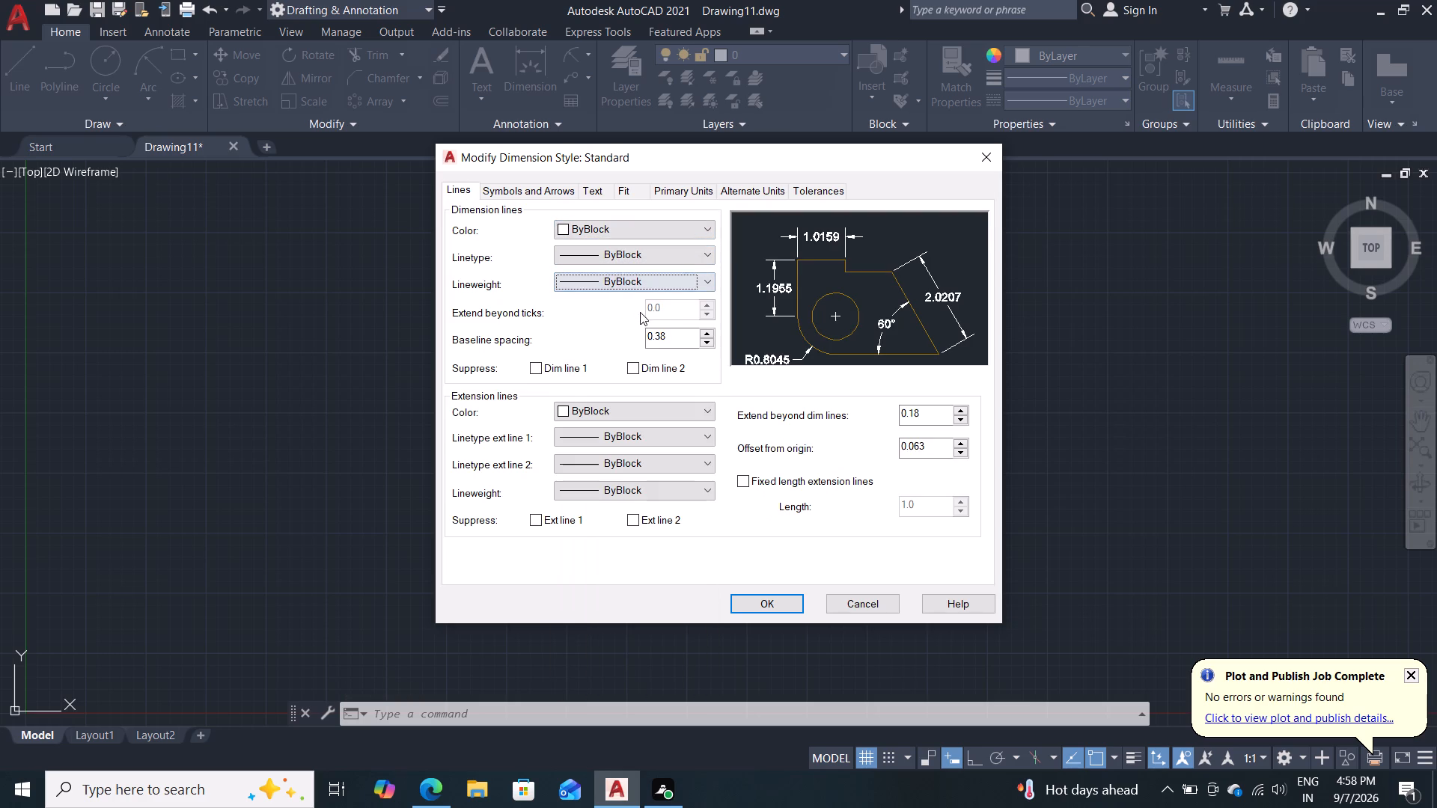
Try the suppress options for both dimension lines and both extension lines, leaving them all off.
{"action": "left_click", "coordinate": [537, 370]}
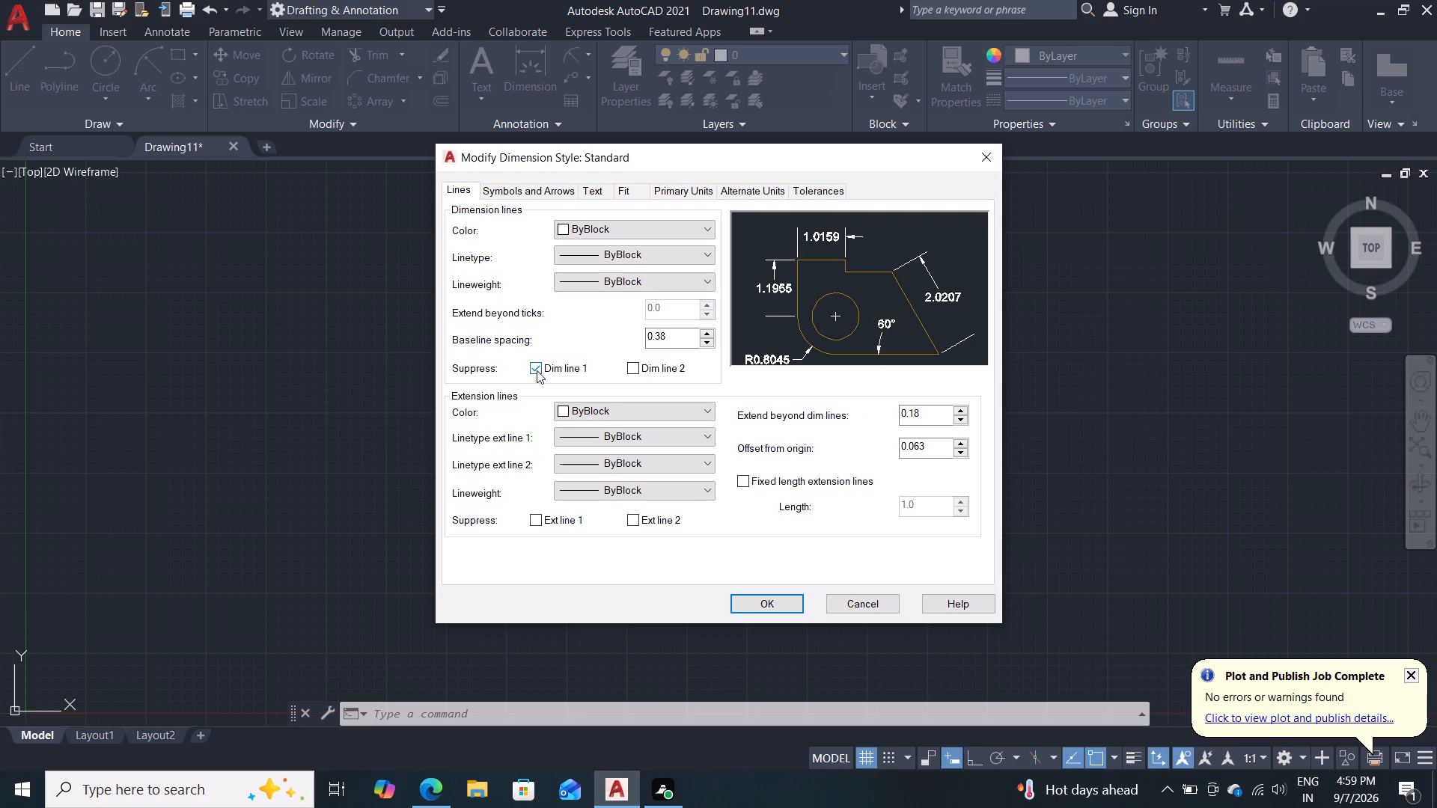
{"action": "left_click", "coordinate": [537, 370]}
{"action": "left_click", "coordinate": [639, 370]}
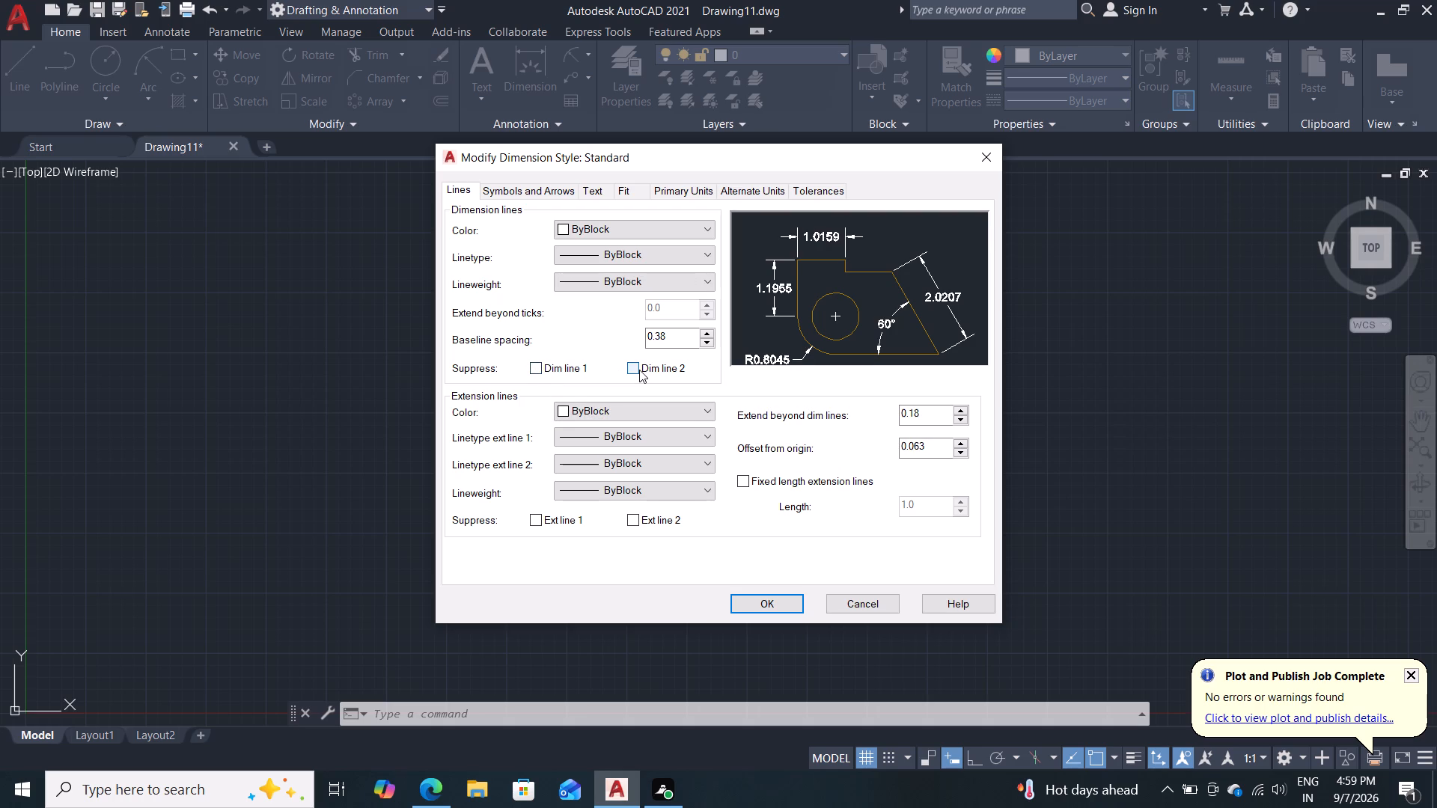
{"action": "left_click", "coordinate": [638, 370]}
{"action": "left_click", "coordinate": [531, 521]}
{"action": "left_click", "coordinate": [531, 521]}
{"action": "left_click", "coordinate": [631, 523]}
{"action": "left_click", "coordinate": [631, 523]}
Set the arrow size of the Standard dimension style to 3.
{"action": "left_click", "coordinate": [507, 191]}
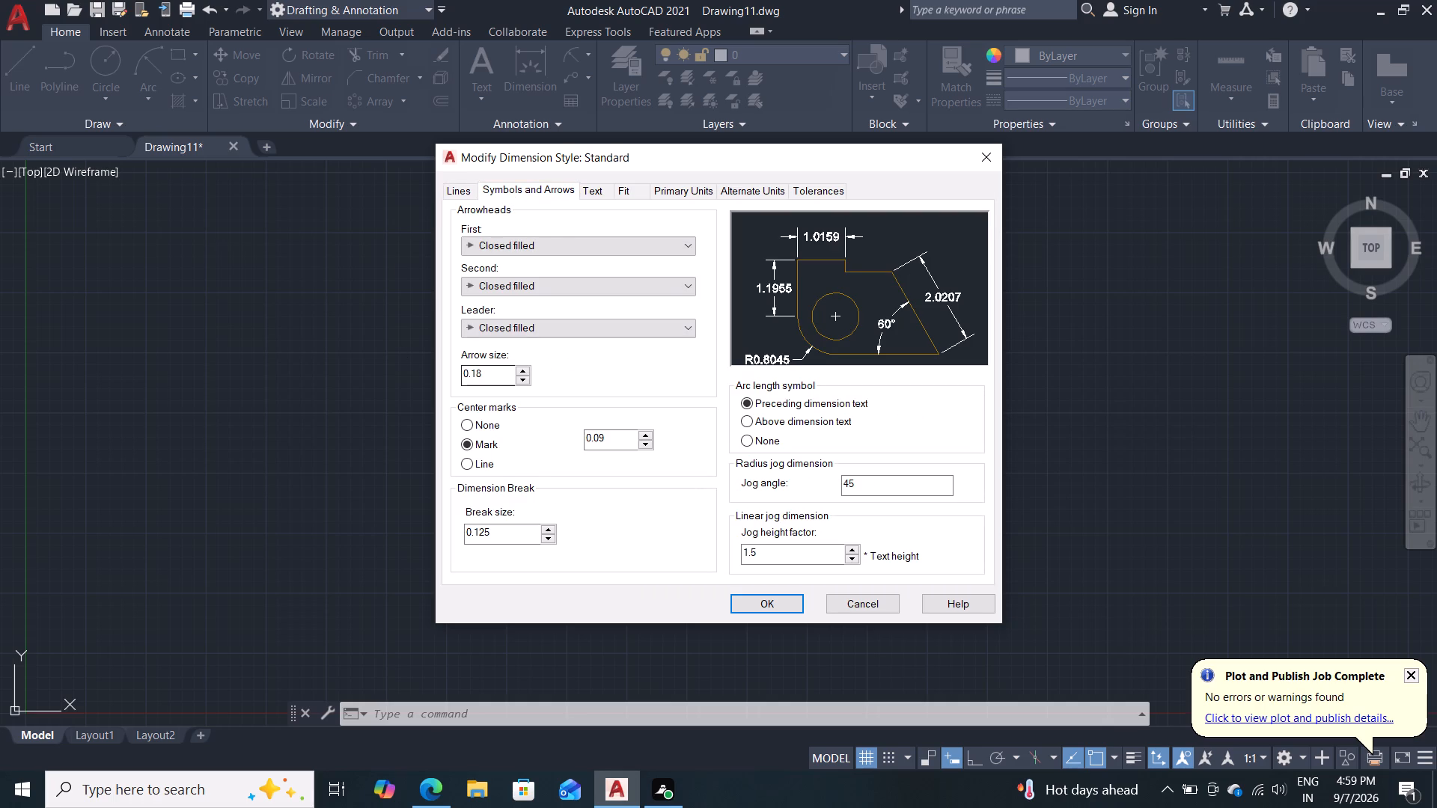
{"action": "left_click_drag", "start_coordinate": [499, 385], "coordinate": [383, 392]}
{"action": "left_click_drag", "start_coordinate": [501, 374], "coordinate": [380, 381]}
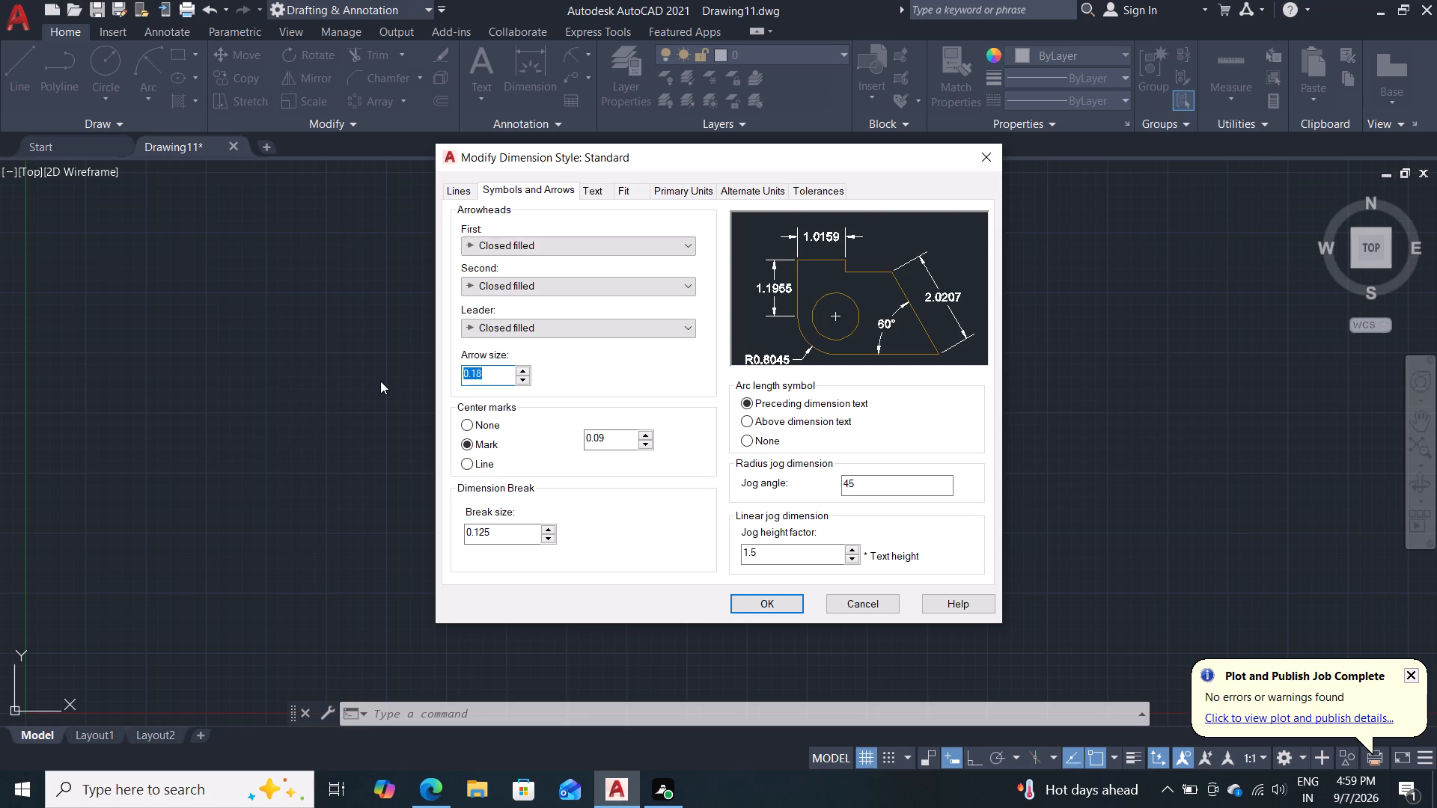
{"action": "key", "text": "3"}
{"action": "key", "text": "Return"}
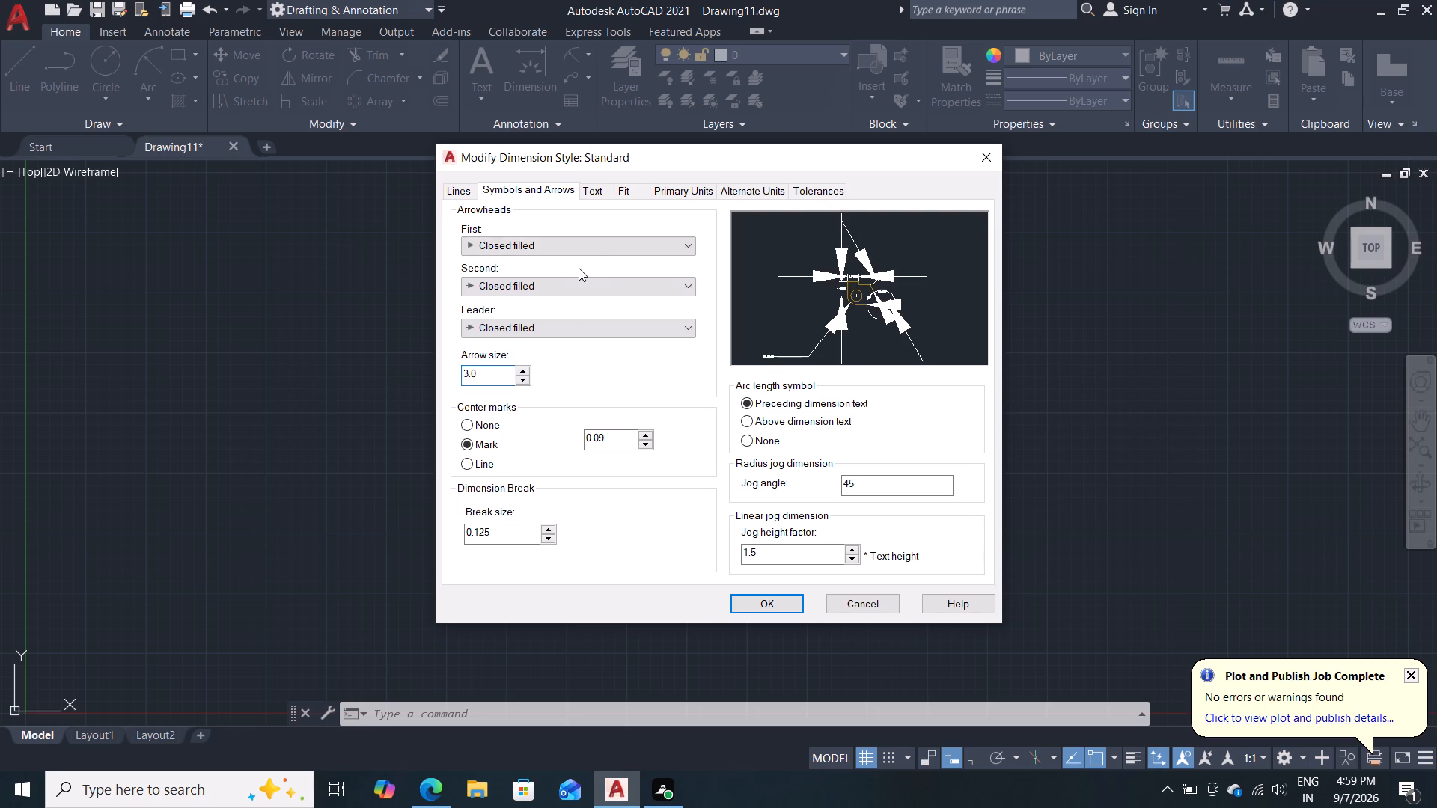
Choose Closed filled for the first, second and leader arrowheads.
{"action": "left_click", "coordinate": [590, 250]}
{"action": "left_click", "coordinate": [558, 265]}
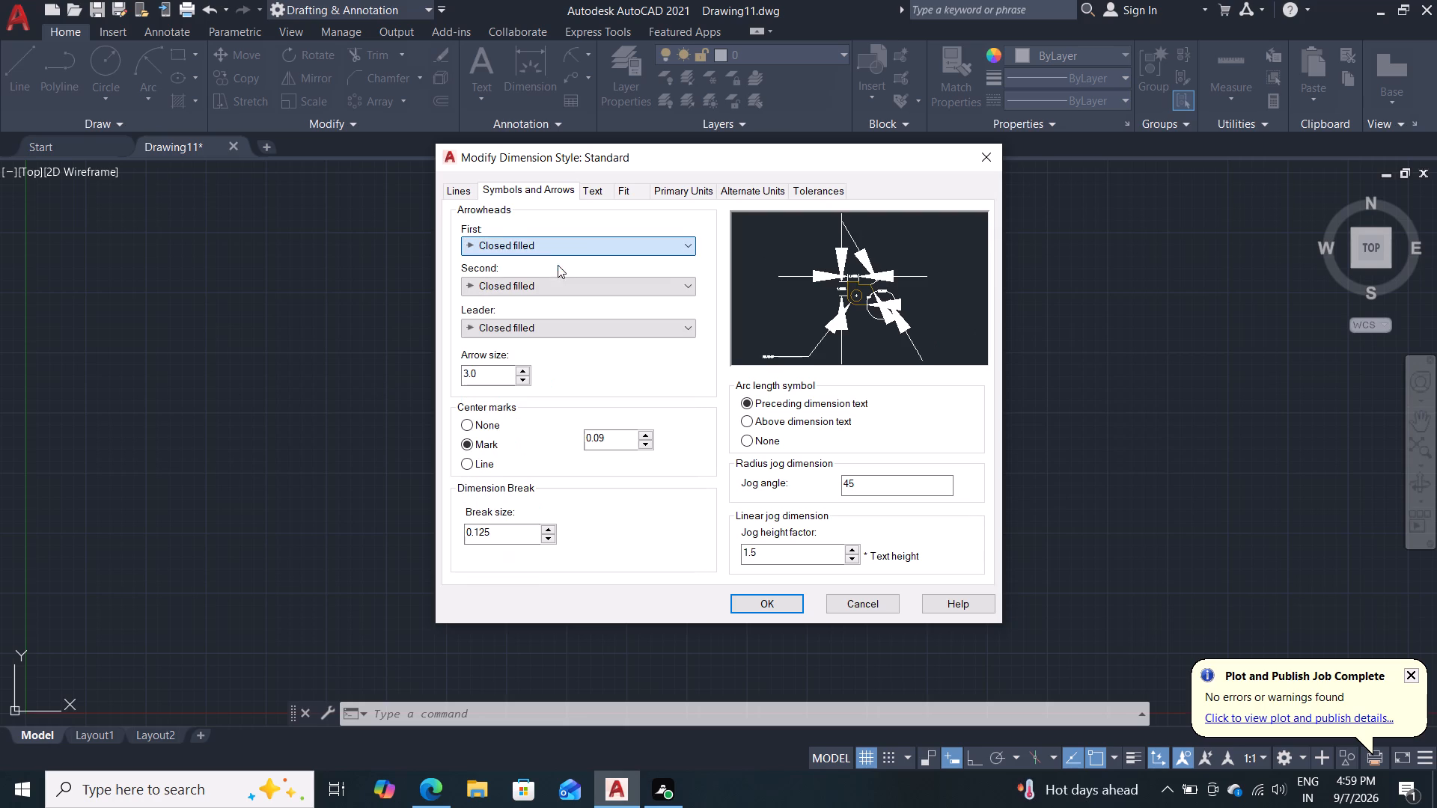
{"action": "left_click", "coordinate": [547, 288]}
{"action": "left_click", "coordinate": [505, 304]}
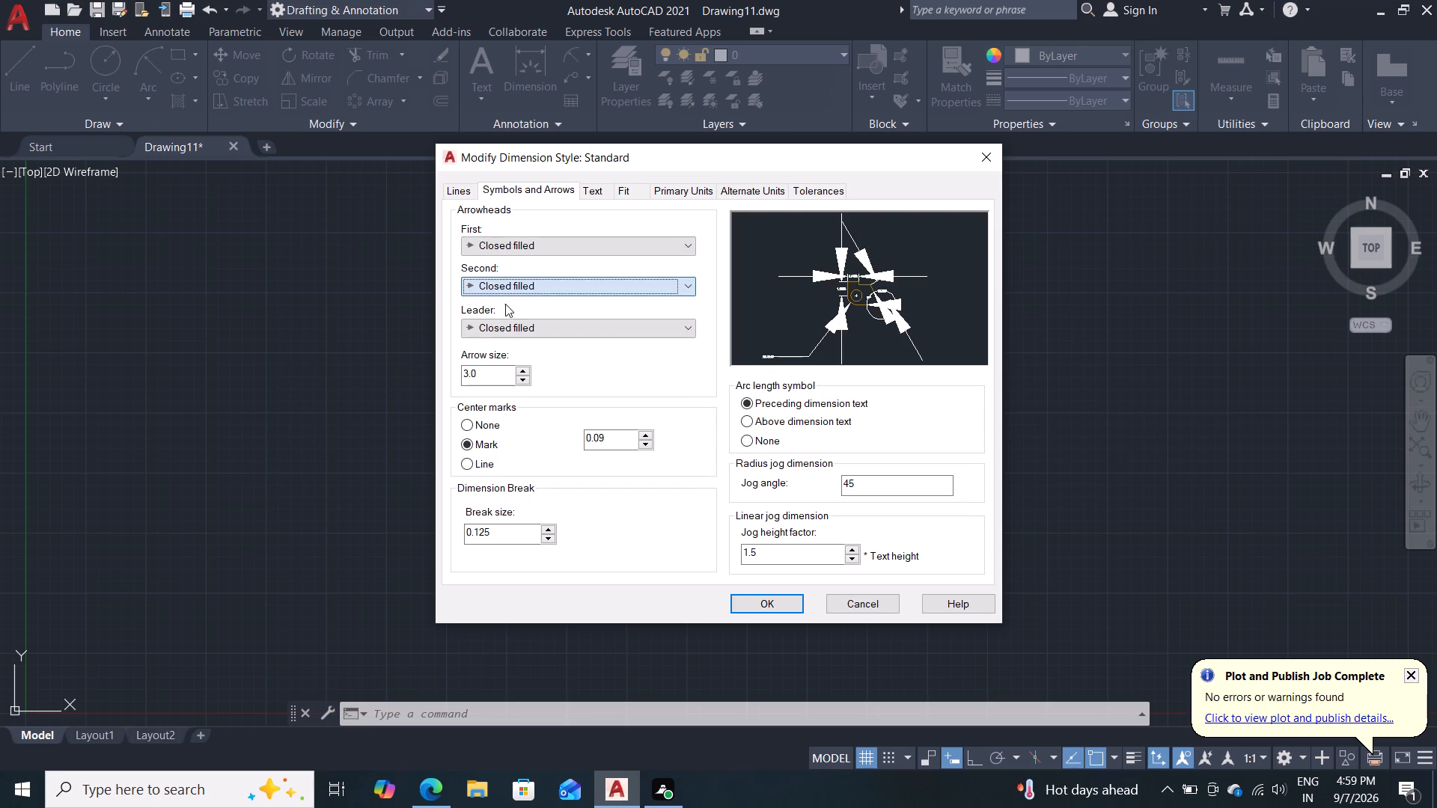
{"action": "left_click", "coordinate": [501, 325]}
{"action": "left_click", "coordinate": [475, 349]}
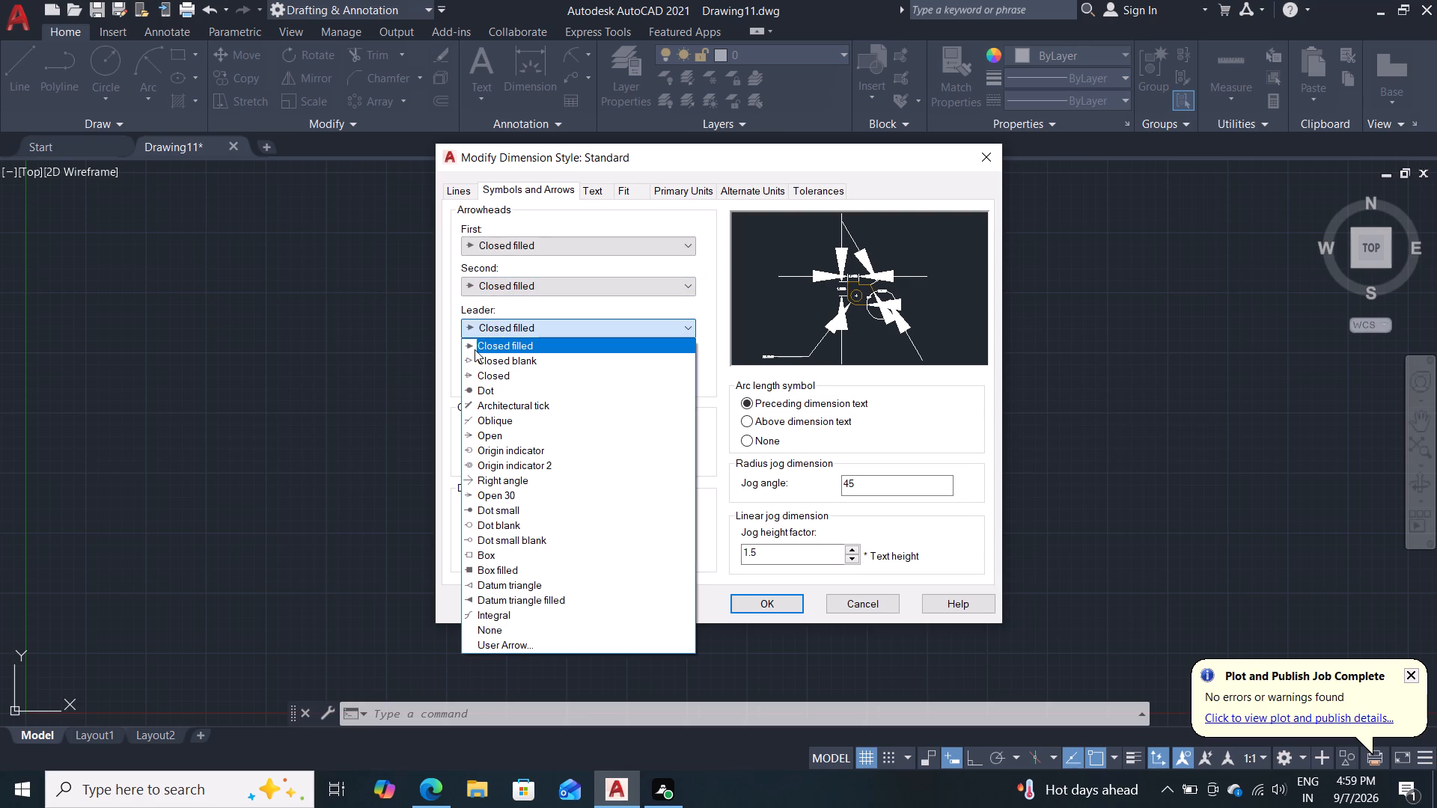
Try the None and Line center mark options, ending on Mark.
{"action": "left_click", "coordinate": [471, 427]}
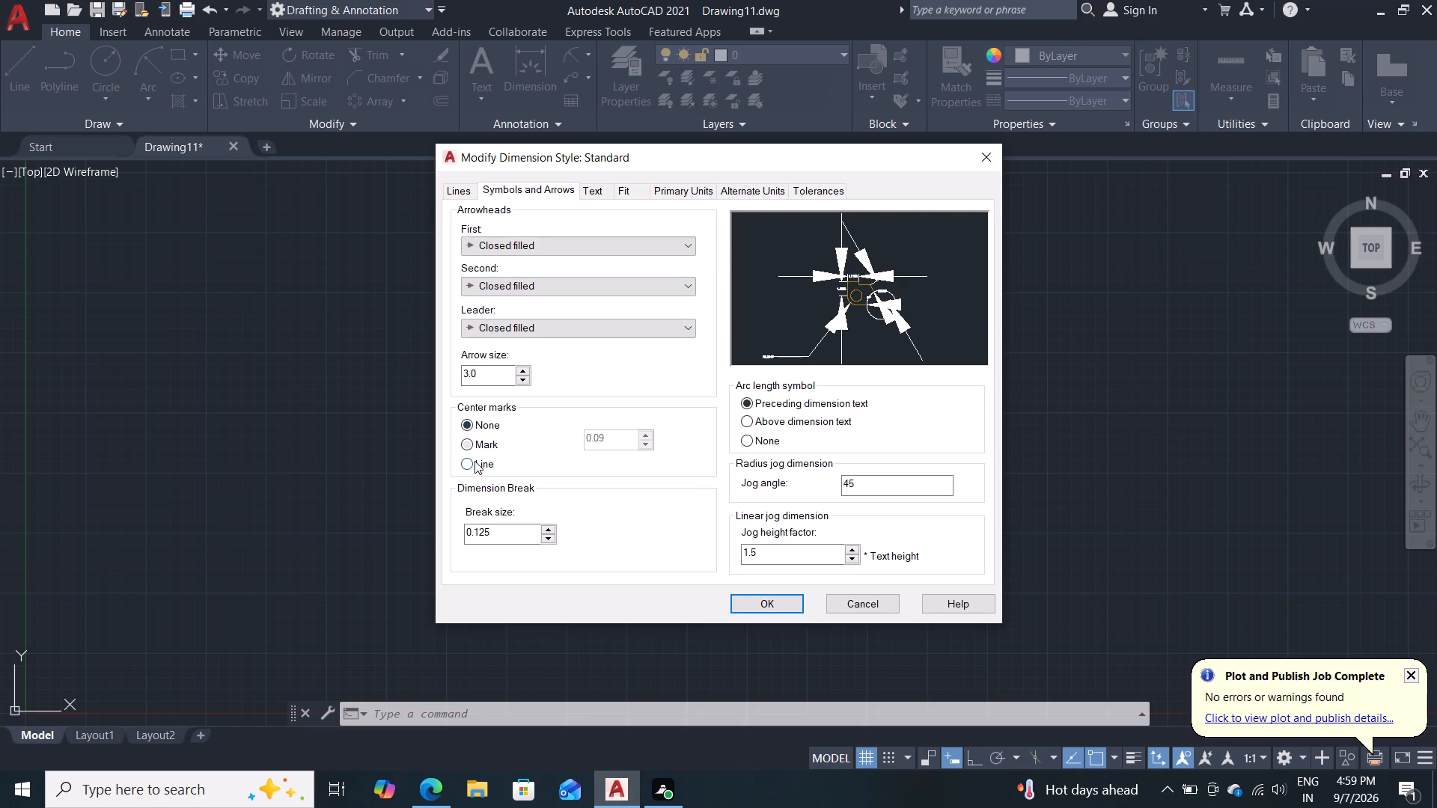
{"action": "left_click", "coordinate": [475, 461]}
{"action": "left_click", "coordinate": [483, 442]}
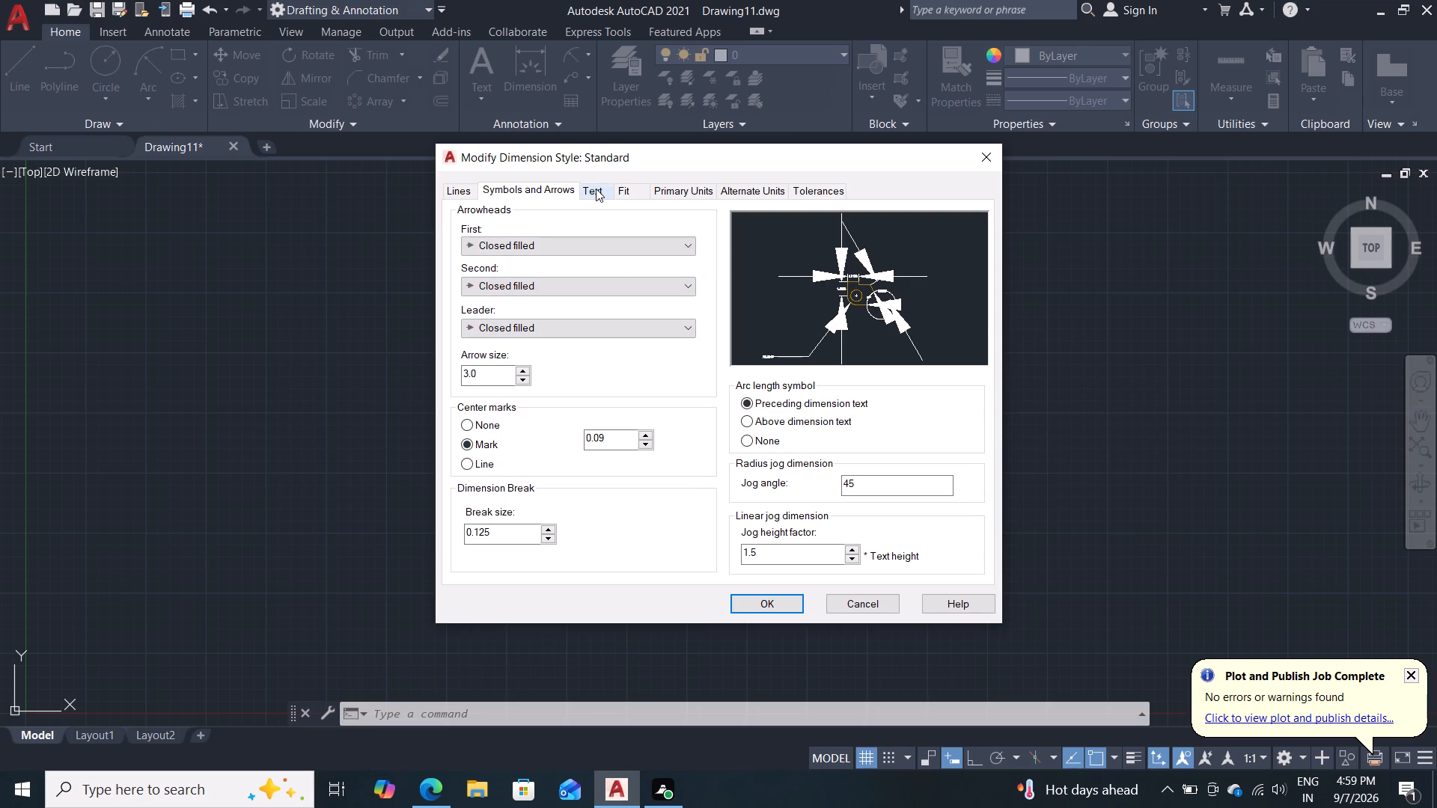
Set the dimension text height to 3 and choose Standard as the text style.
{"action": "left_click", "coordinate": [596, 189]}
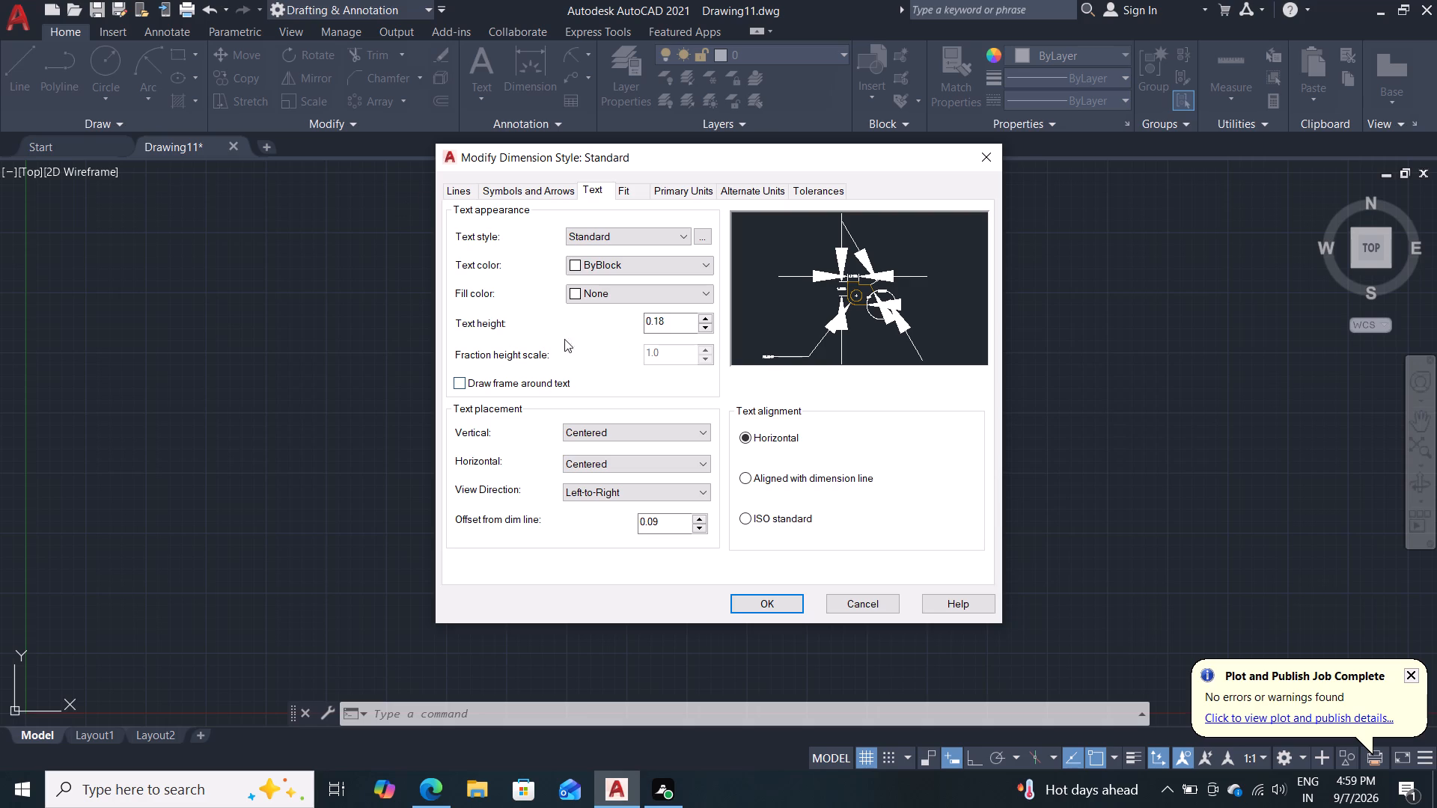
{"action": "left_click_drag", "start_coordinate": [681, 321], "coordinate": [576, 318]}
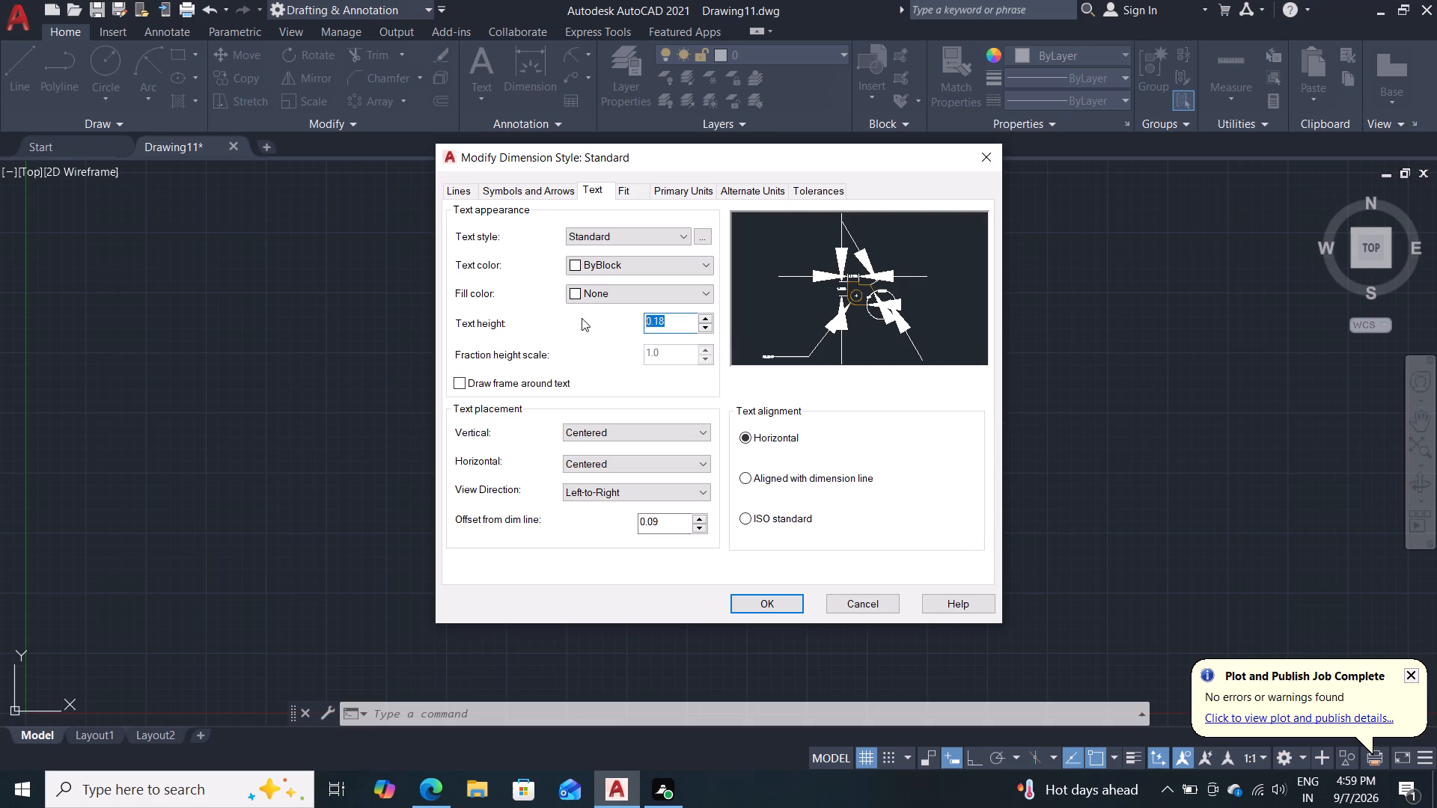
{"action": "key", "text": "3"}
{"action": "key", "text": "Return"}
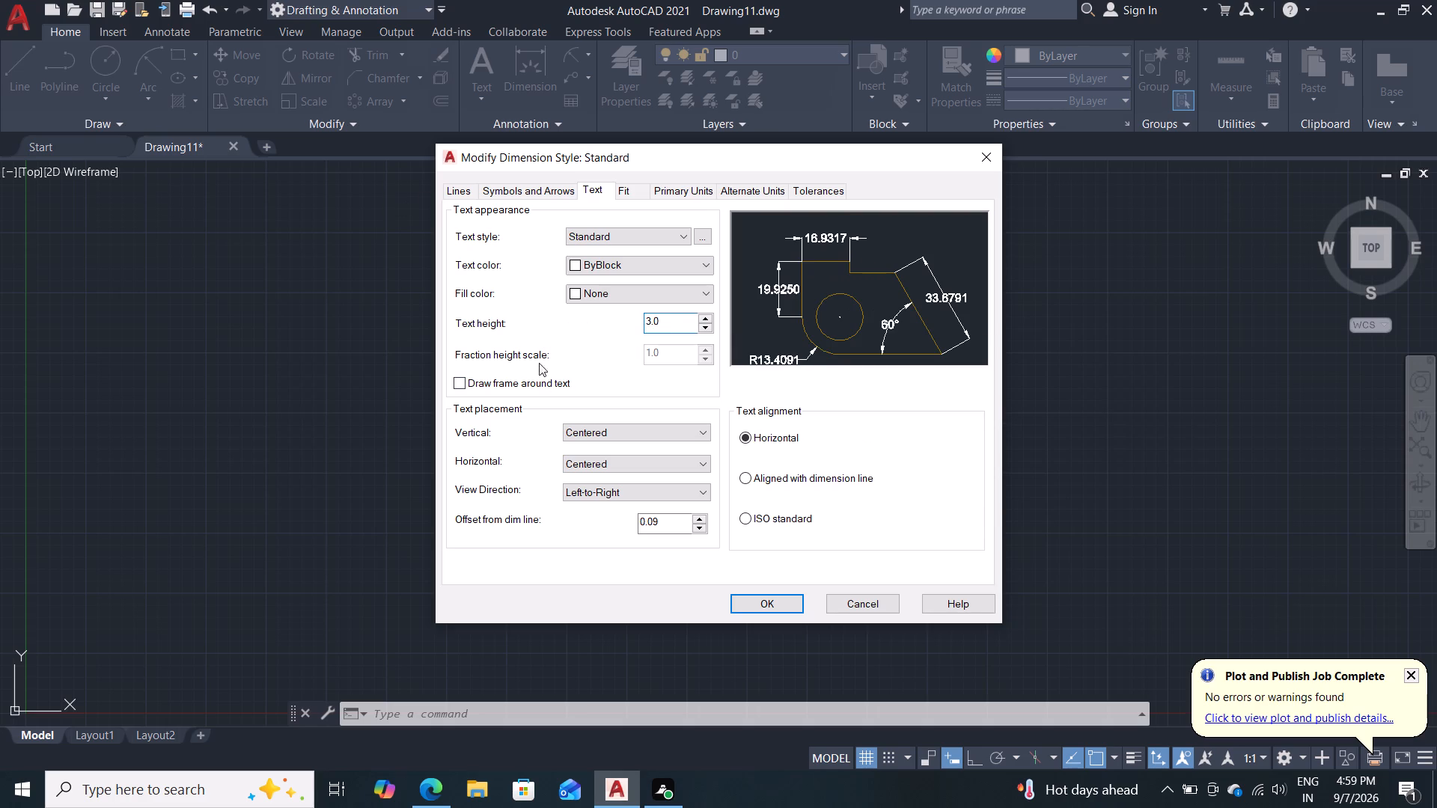
{"action": "left_click", "coordinate": [647, 232]}
{"action": "left_click", "coordinate": [604, 260]}
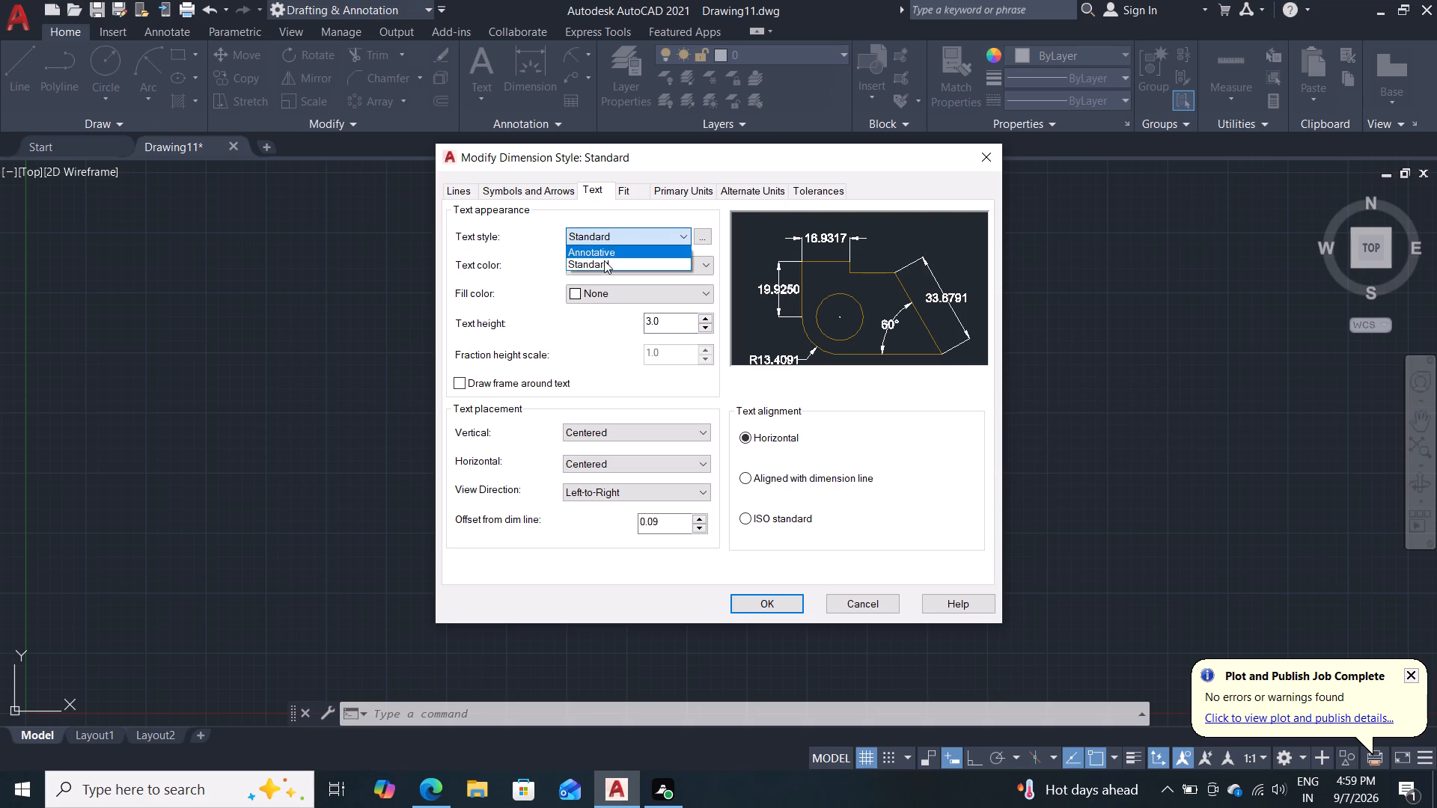
Keep Standard as the dimension text style and None as the text fill color.
{"action": "left_click", "coordinate": [623, 260]}
{"action": "left_click", "coordinate": [613, 294]}
{"action": "left_click", "coordinate": [616, 292]}
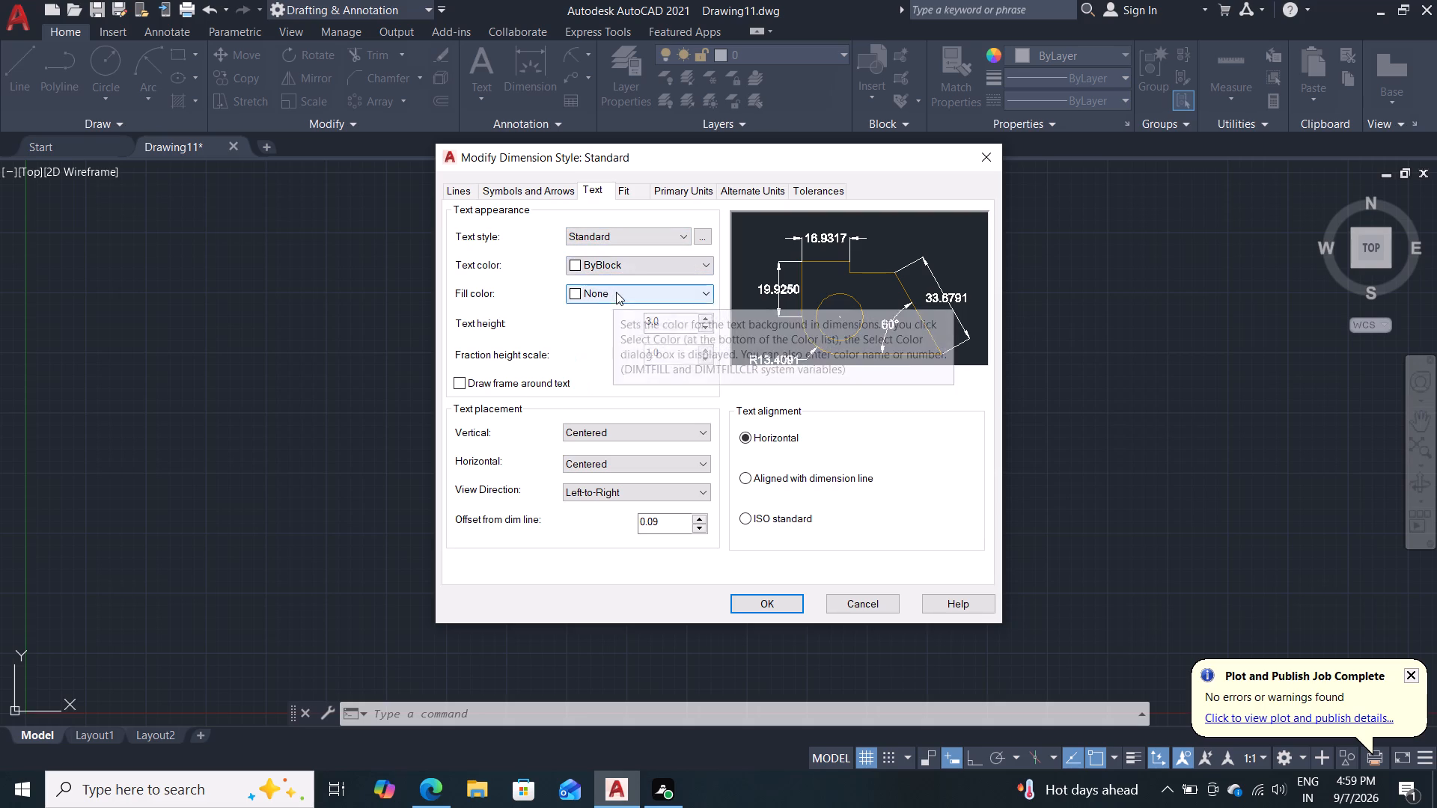
{"action": "left_click", "coordinate": [614, 310]}
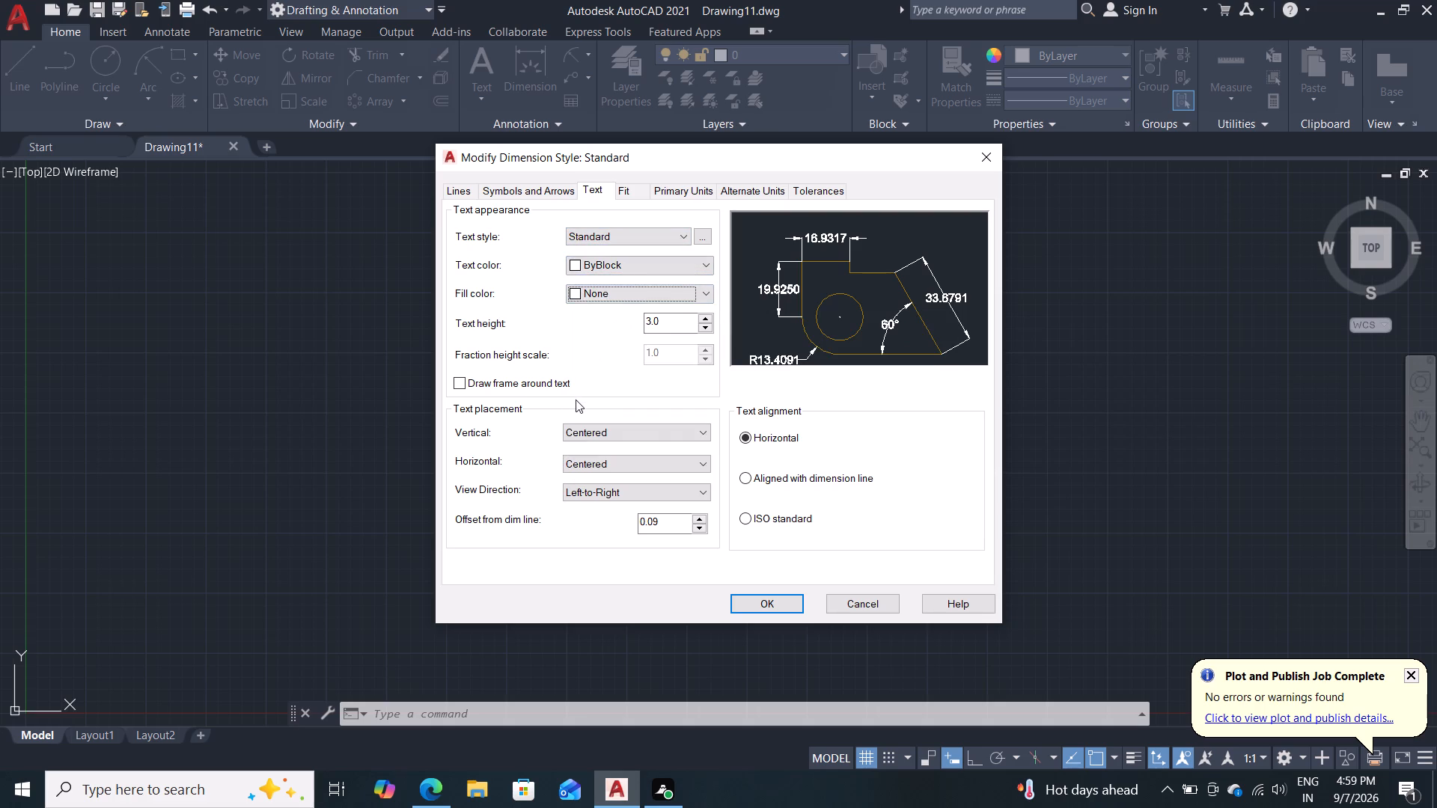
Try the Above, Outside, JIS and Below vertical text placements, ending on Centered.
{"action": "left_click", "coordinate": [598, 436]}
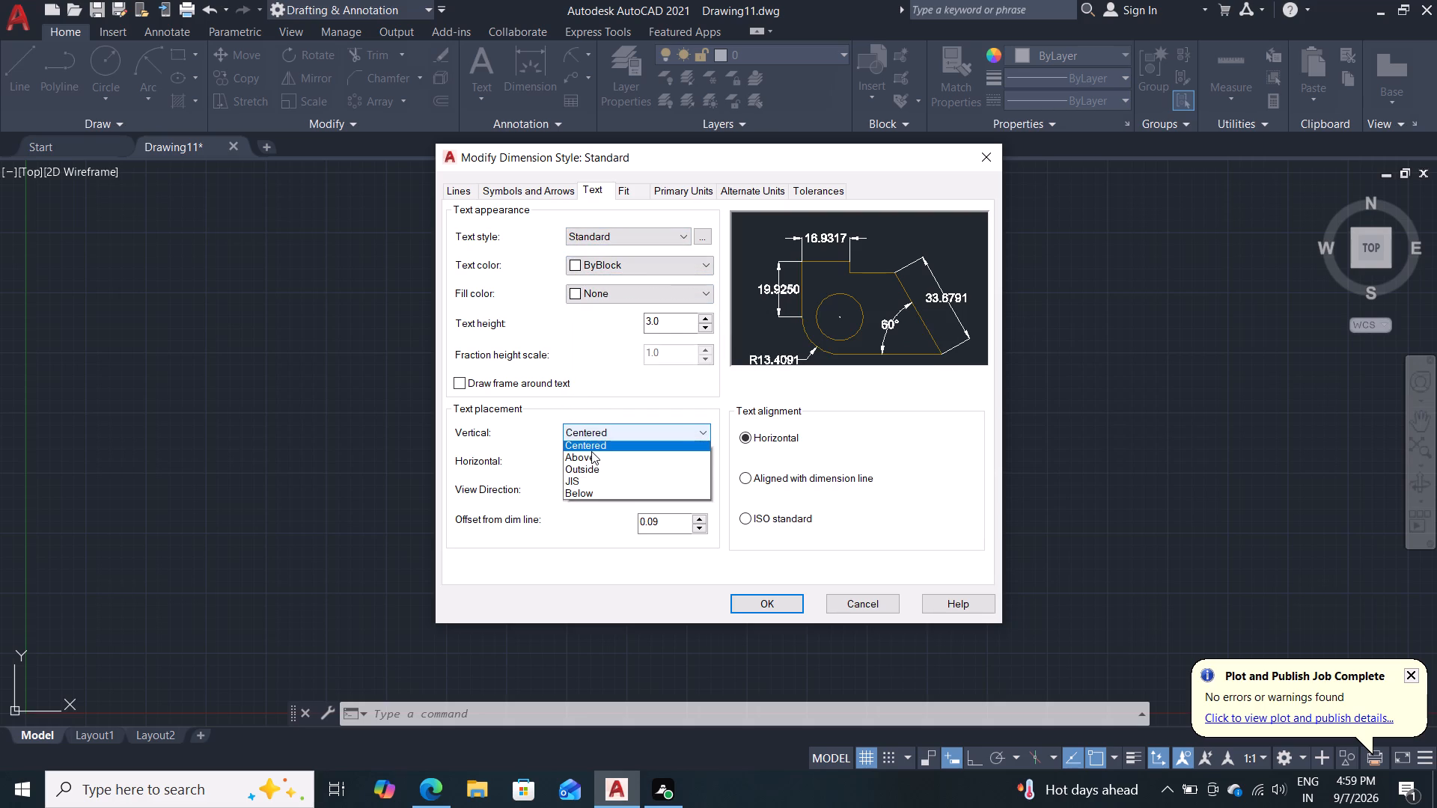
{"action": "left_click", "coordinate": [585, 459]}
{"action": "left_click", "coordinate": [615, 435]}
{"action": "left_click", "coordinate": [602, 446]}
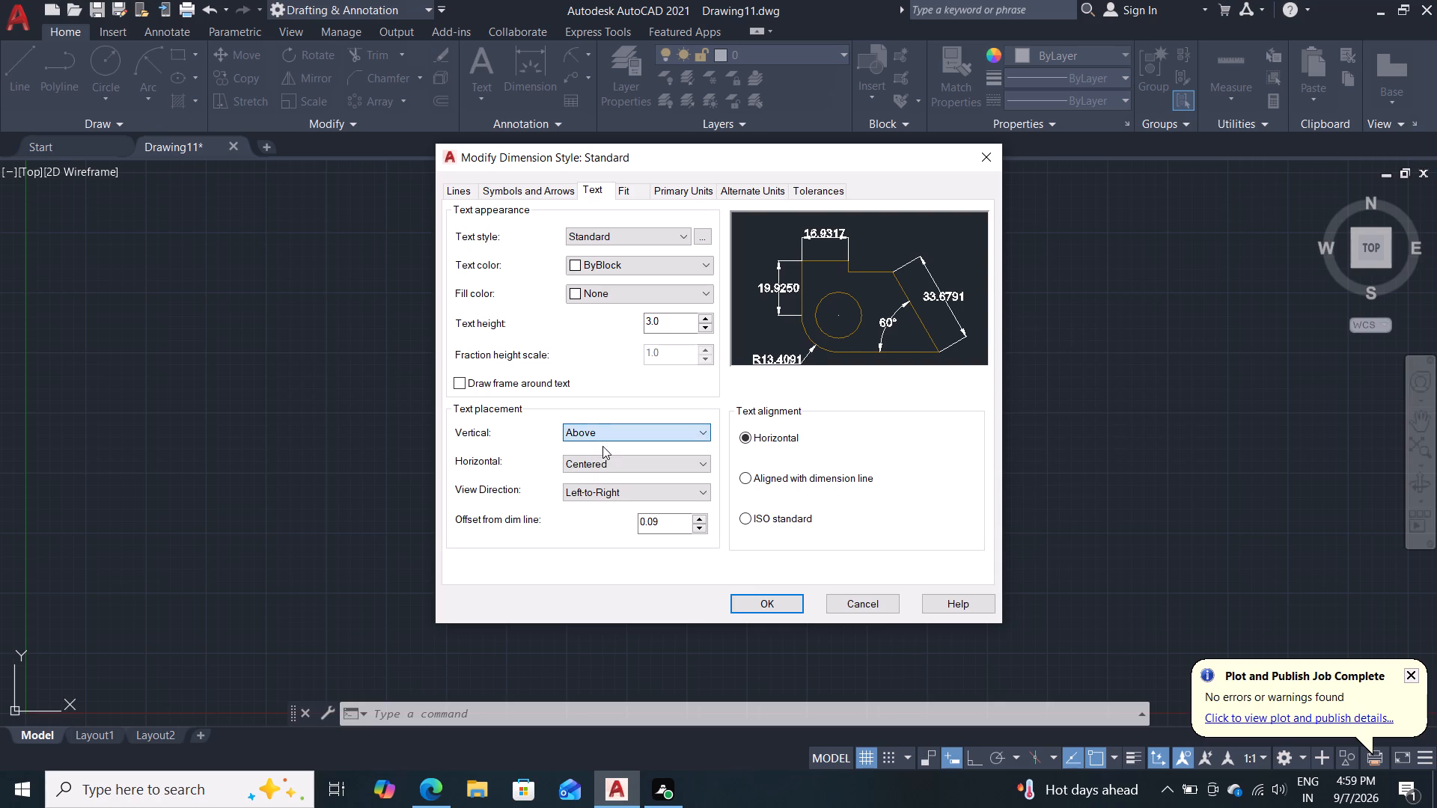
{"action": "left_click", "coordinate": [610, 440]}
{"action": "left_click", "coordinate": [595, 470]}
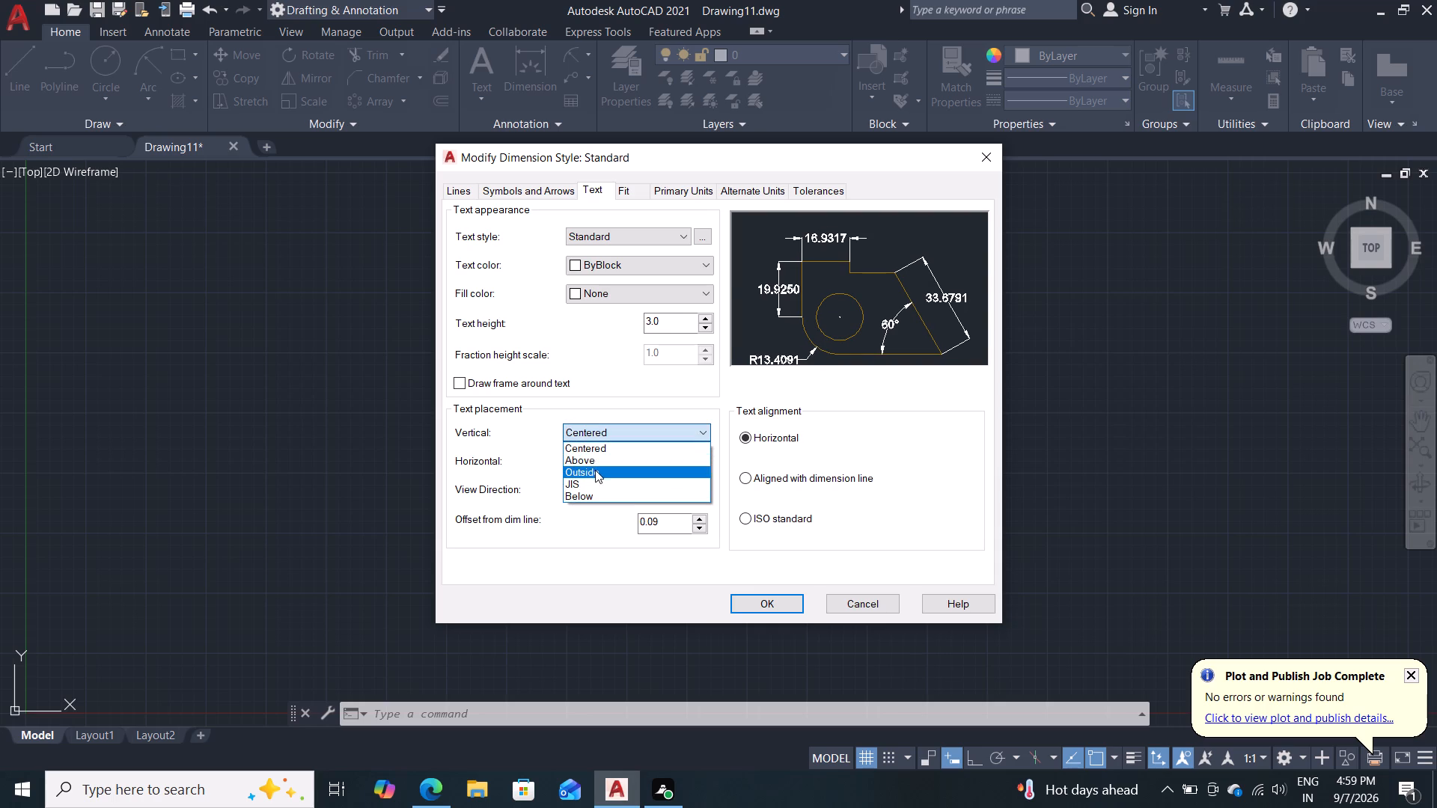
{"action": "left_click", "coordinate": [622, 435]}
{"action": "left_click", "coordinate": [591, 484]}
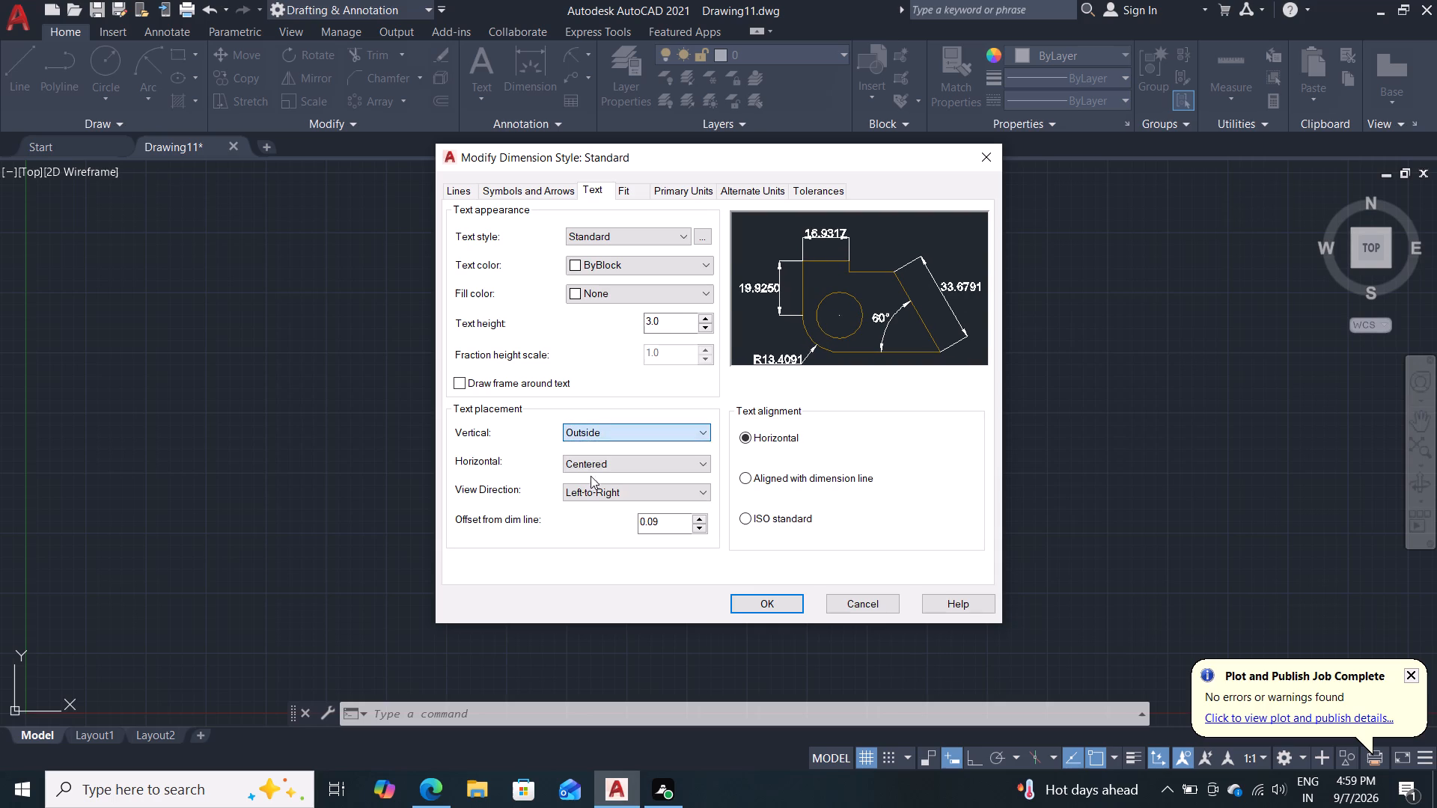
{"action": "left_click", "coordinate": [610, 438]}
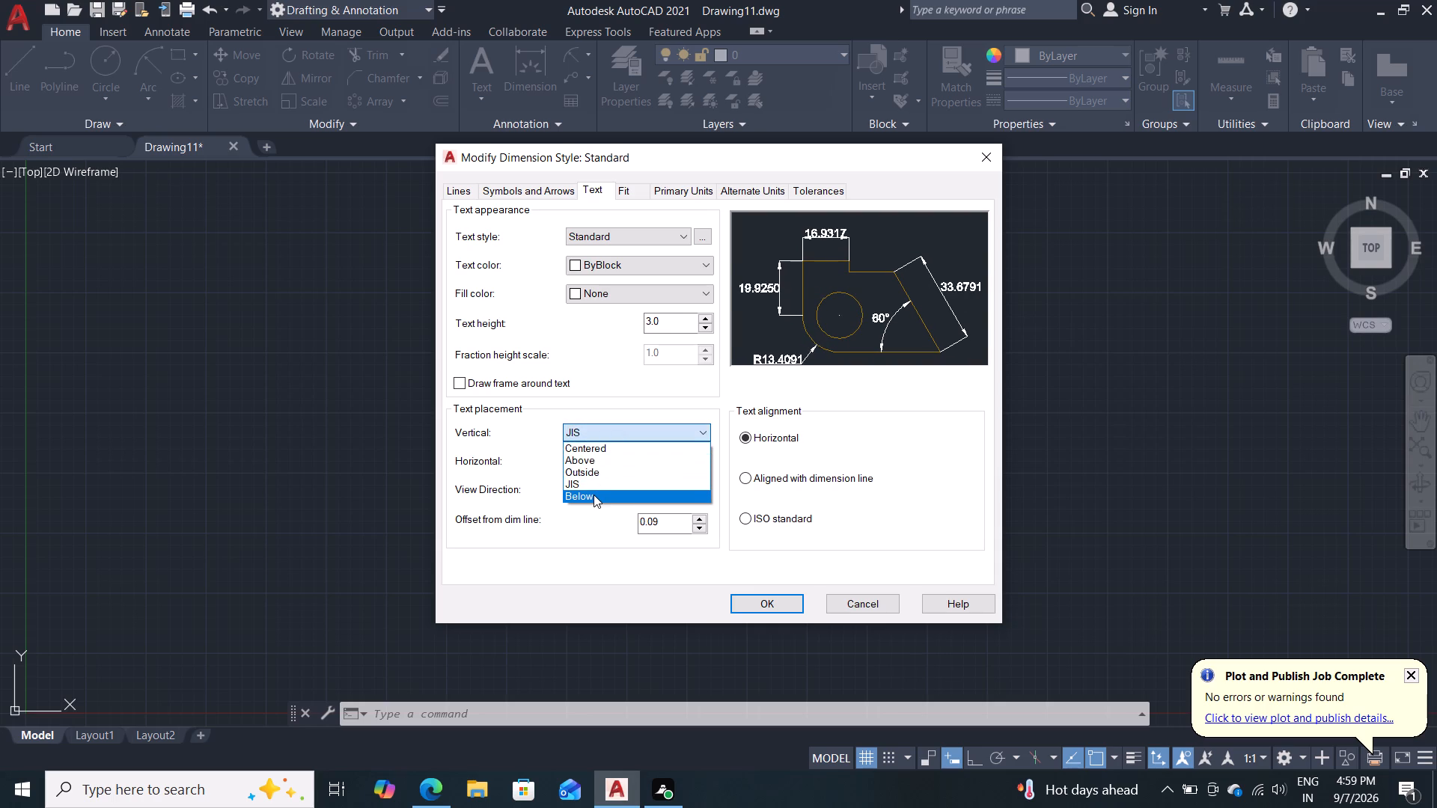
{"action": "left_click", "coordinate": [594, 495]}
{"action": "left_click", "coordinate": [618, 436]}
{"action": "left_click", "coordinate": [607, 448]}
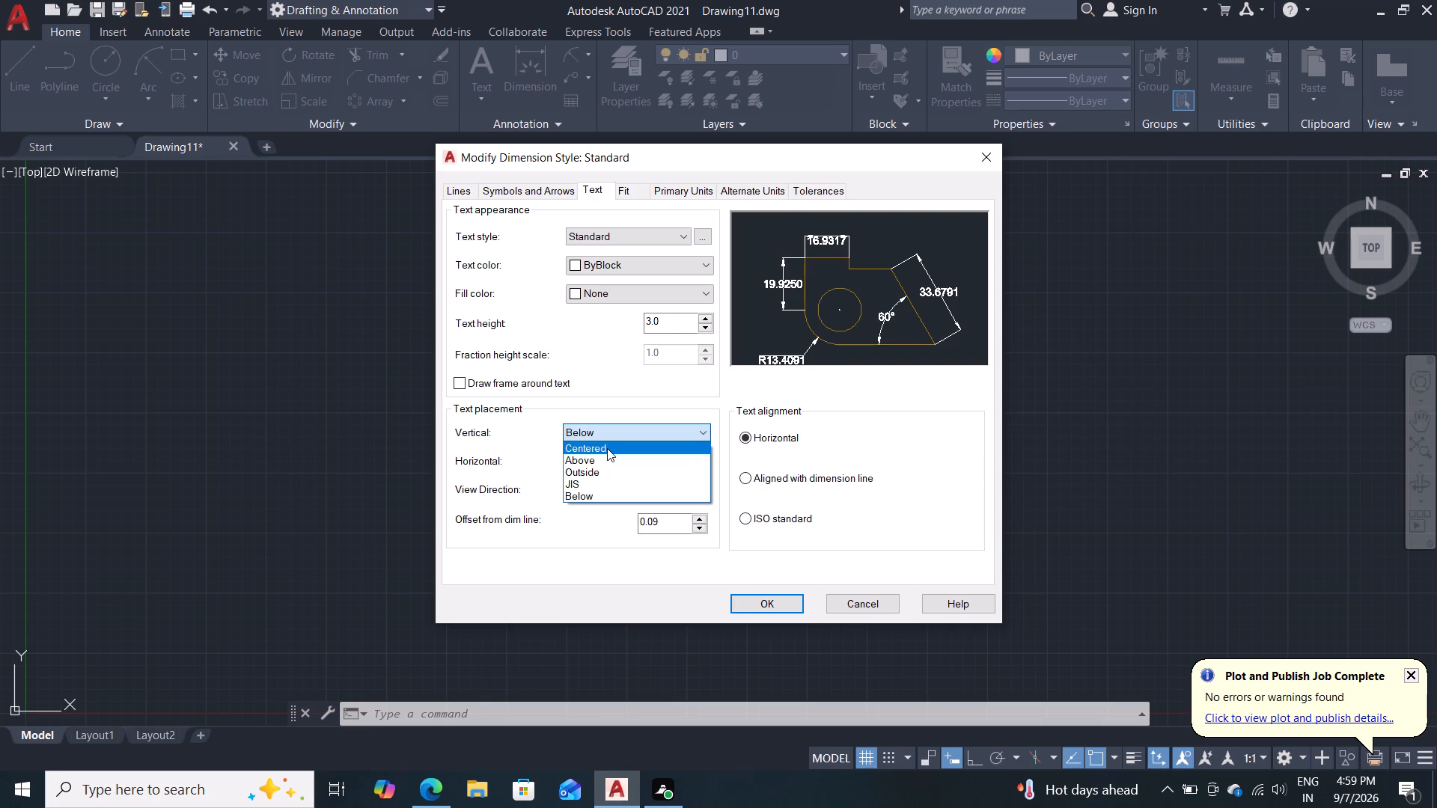
Try the horizontal text placements At Ext Line 1 and At Ext Line 2, ending on Over Ext Line 1.
{"action": "left_click", "coordinate": [606, 468]}
{"action": "left_click", "coordinate": [605, 487]}
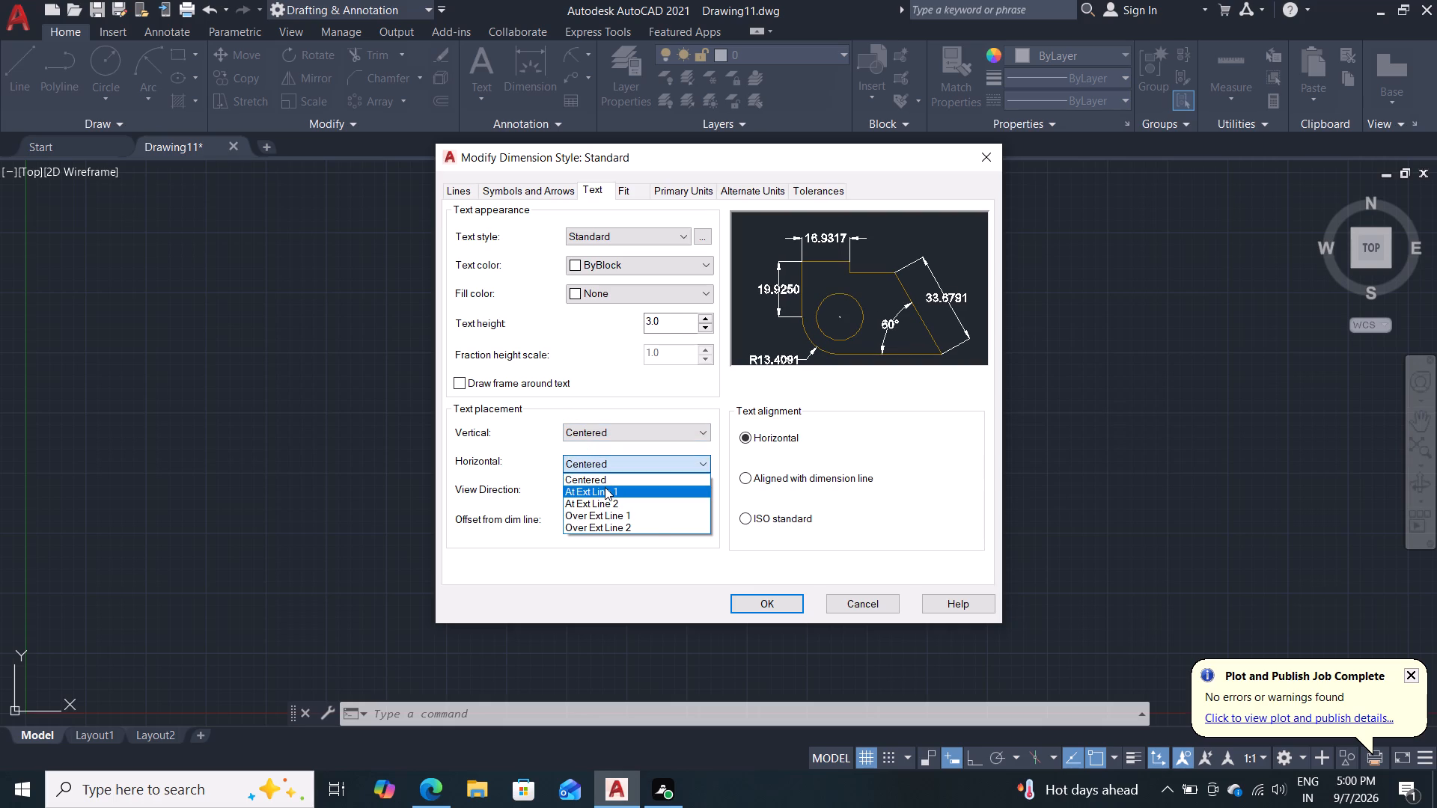
{"action": "left_click", "coordinate": [610, 465]}
{"action": "left_click", "coordinate": [601, 496]}
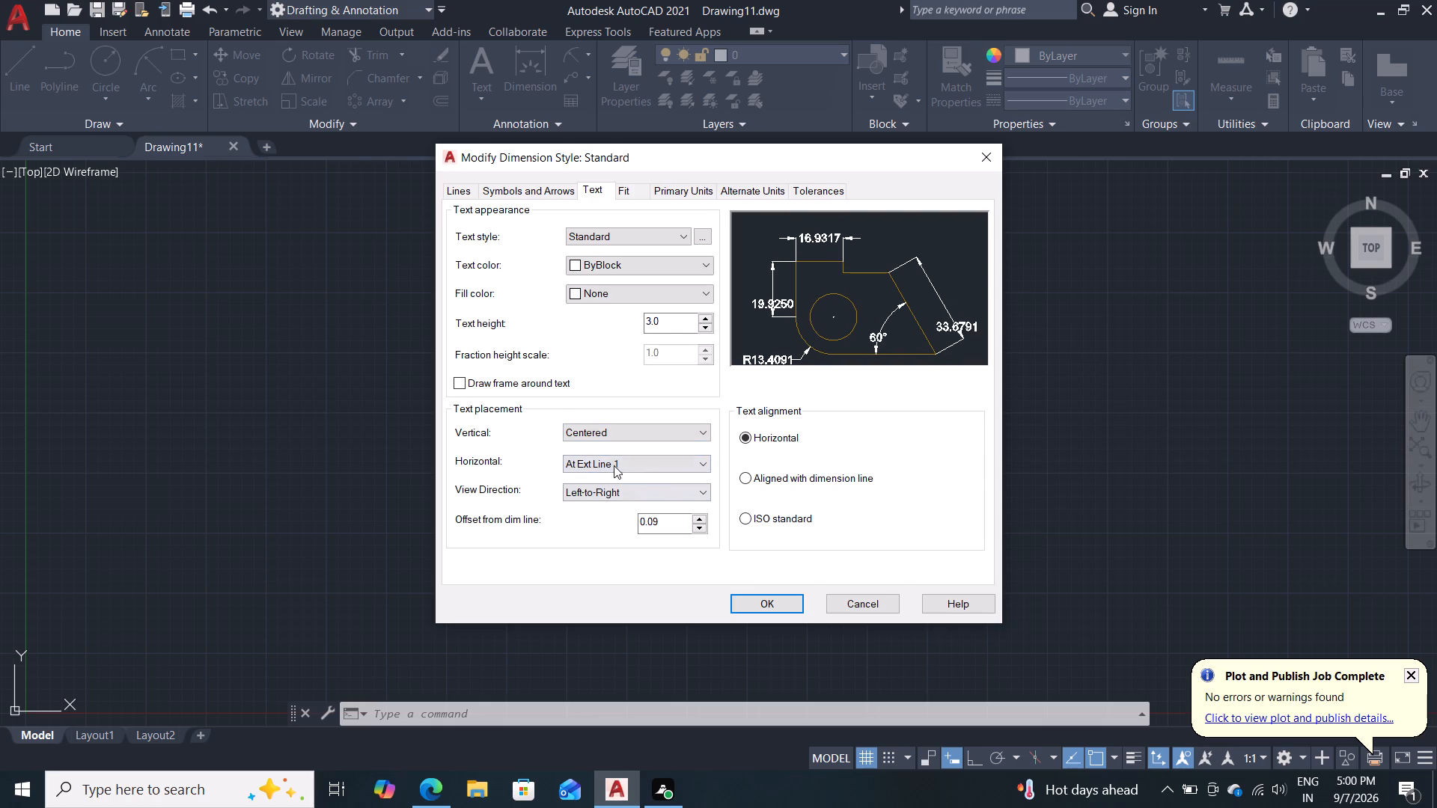
{"action": "left_click", "coordinate": [615, 465]}
{"action": "left_click", "coordinate": [607, 502]}
{"action": "left_click", "coordinate": [617, 462]}
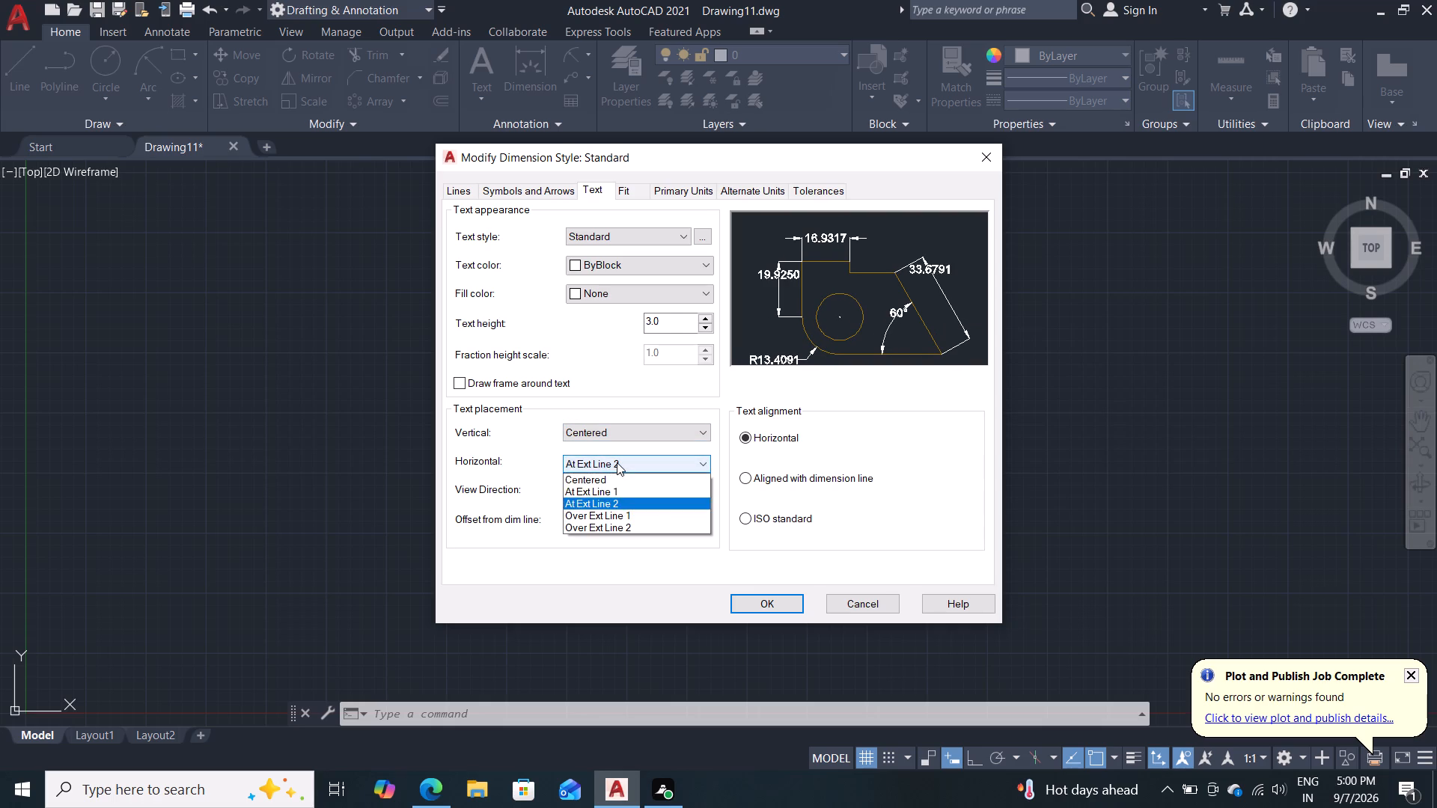
{"action": "left_click", "coordinate": [596, 510]}
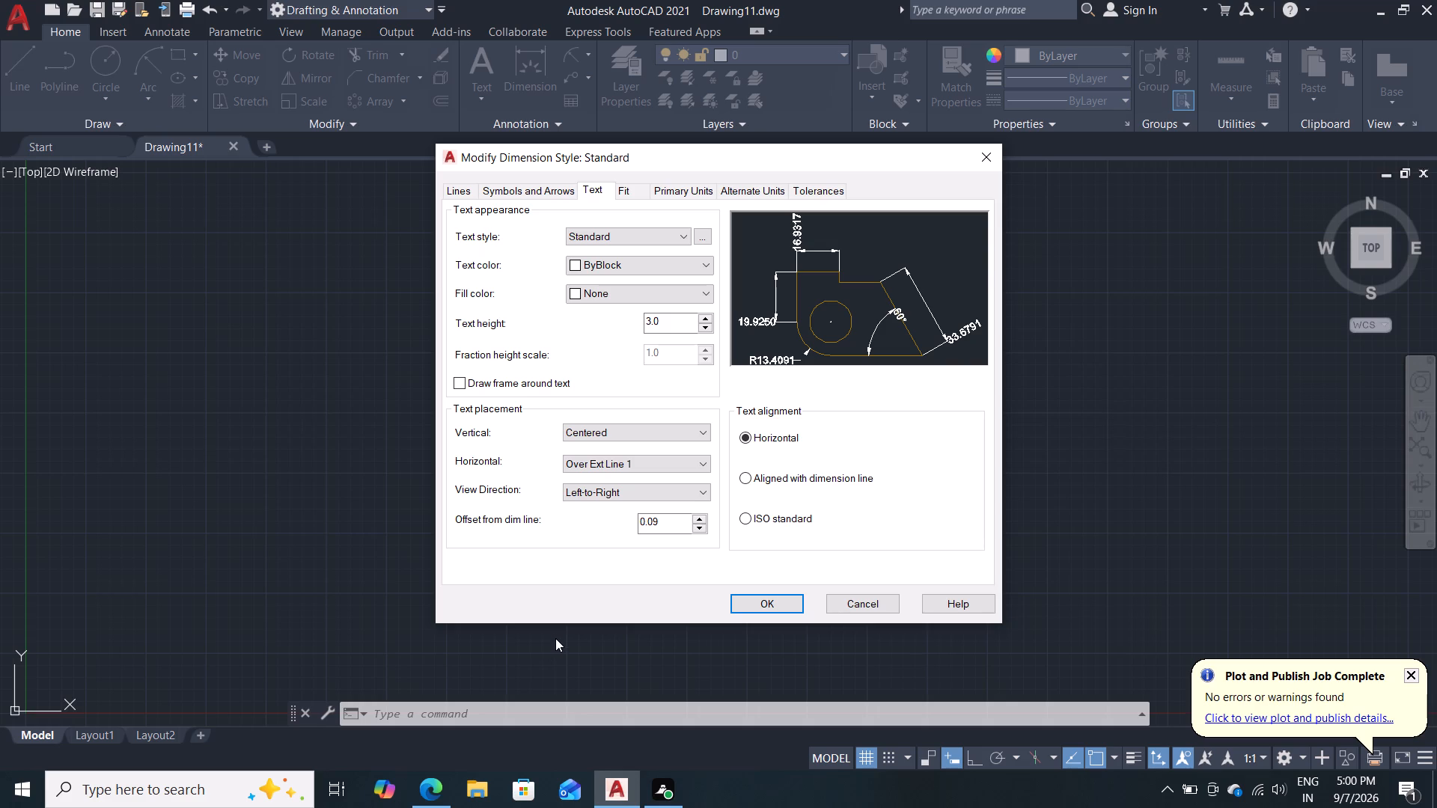
Set the dimension text view direction to Right-to-Left.
{"action": "left_click", "coordinate": [614, 499]}
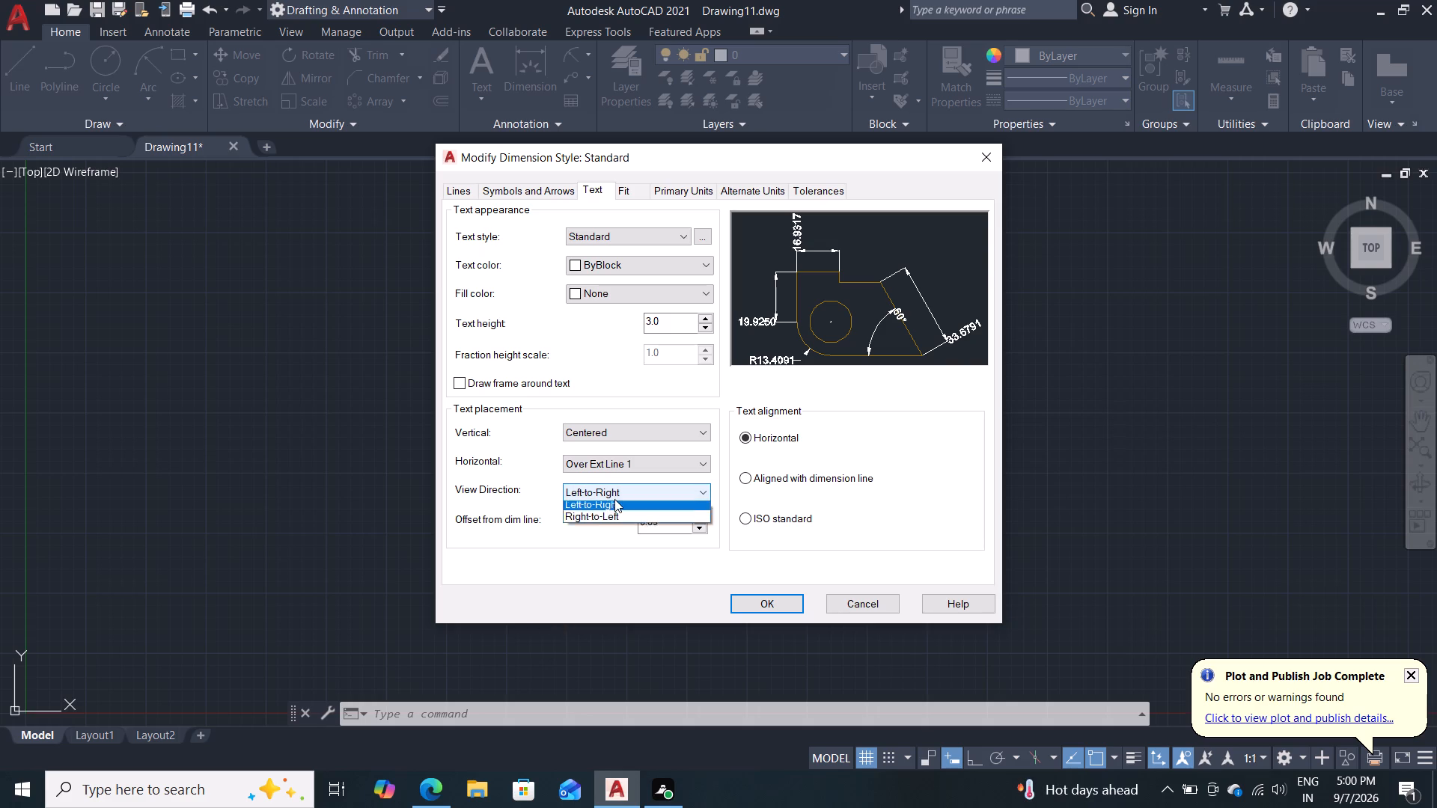
{"action": "left_click", "coordinate": [587, 521]}
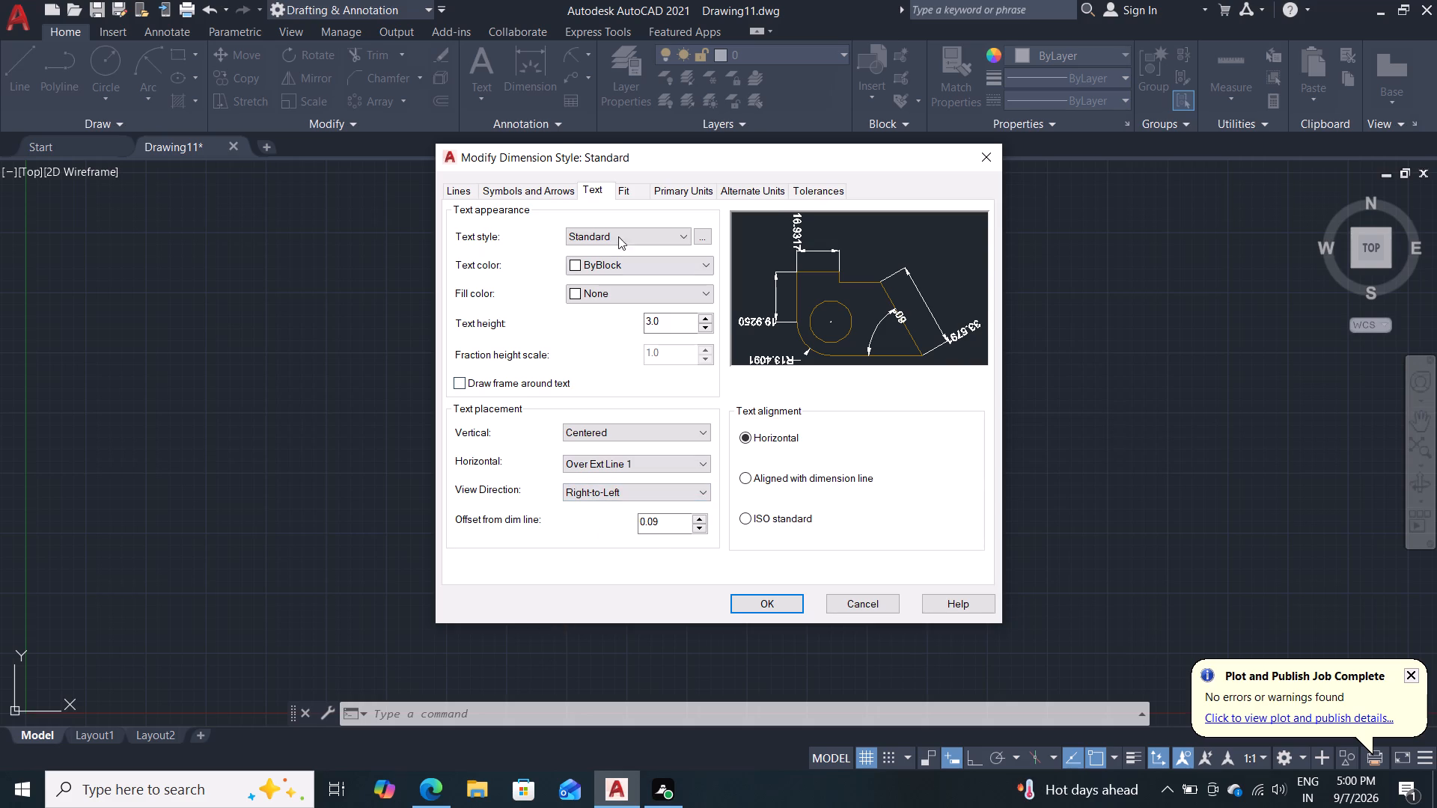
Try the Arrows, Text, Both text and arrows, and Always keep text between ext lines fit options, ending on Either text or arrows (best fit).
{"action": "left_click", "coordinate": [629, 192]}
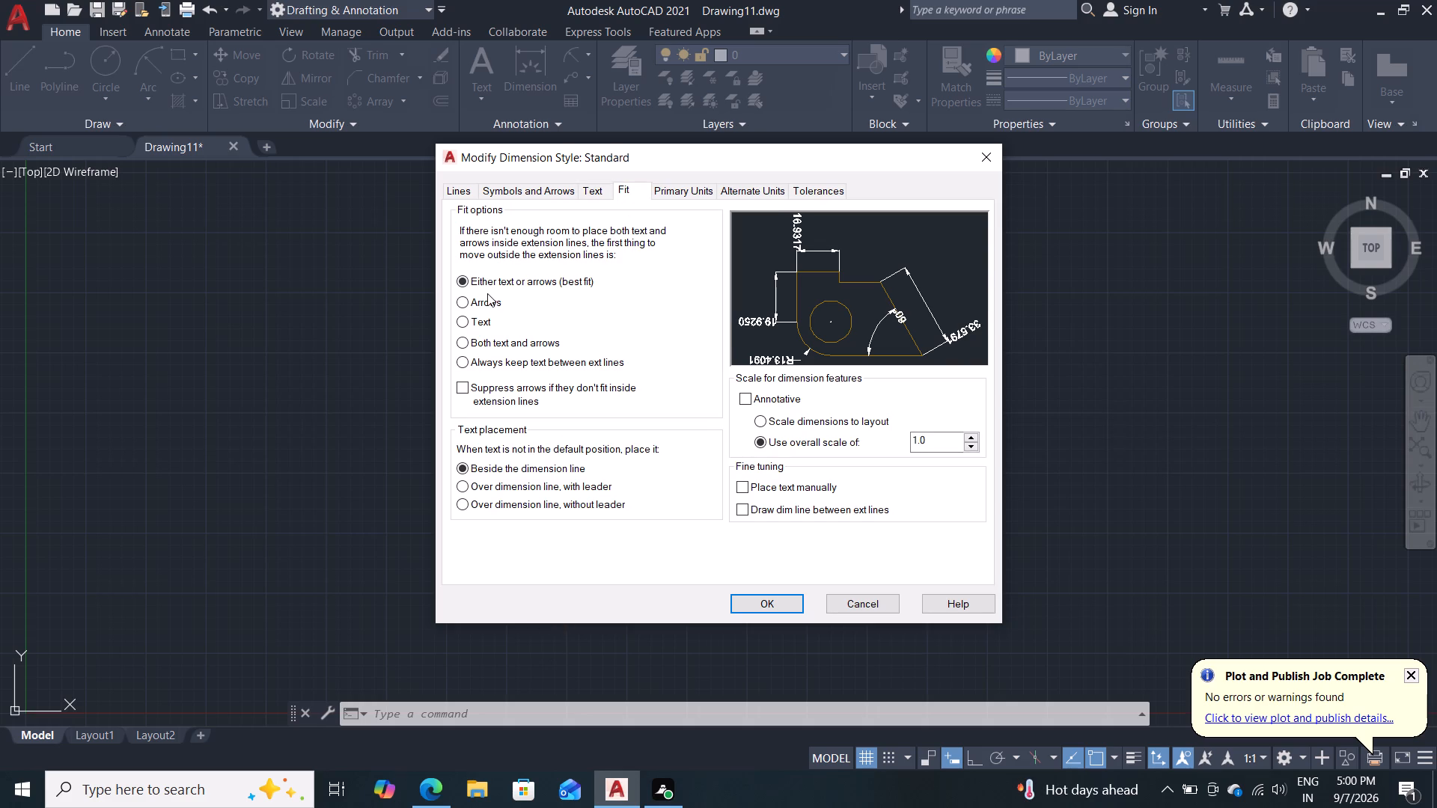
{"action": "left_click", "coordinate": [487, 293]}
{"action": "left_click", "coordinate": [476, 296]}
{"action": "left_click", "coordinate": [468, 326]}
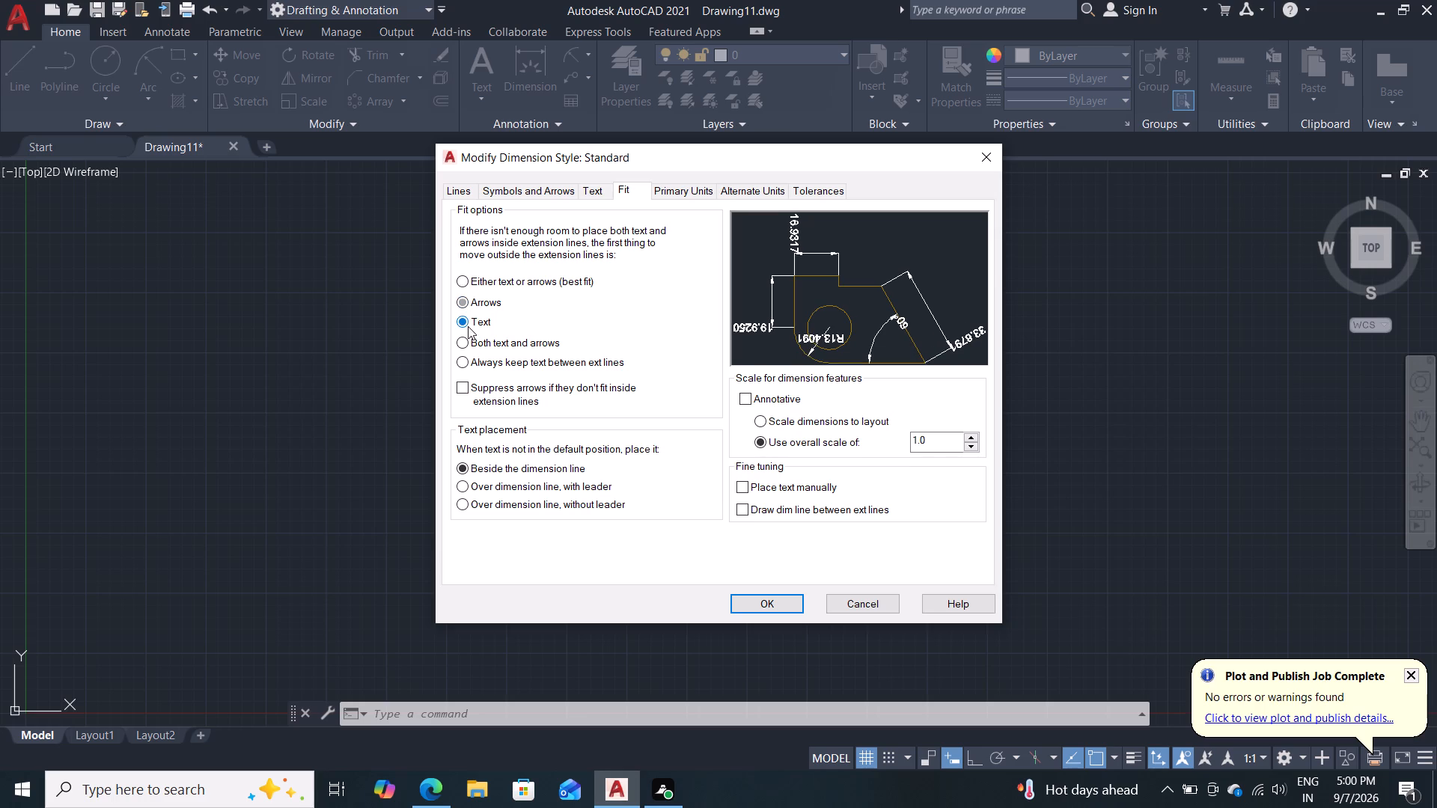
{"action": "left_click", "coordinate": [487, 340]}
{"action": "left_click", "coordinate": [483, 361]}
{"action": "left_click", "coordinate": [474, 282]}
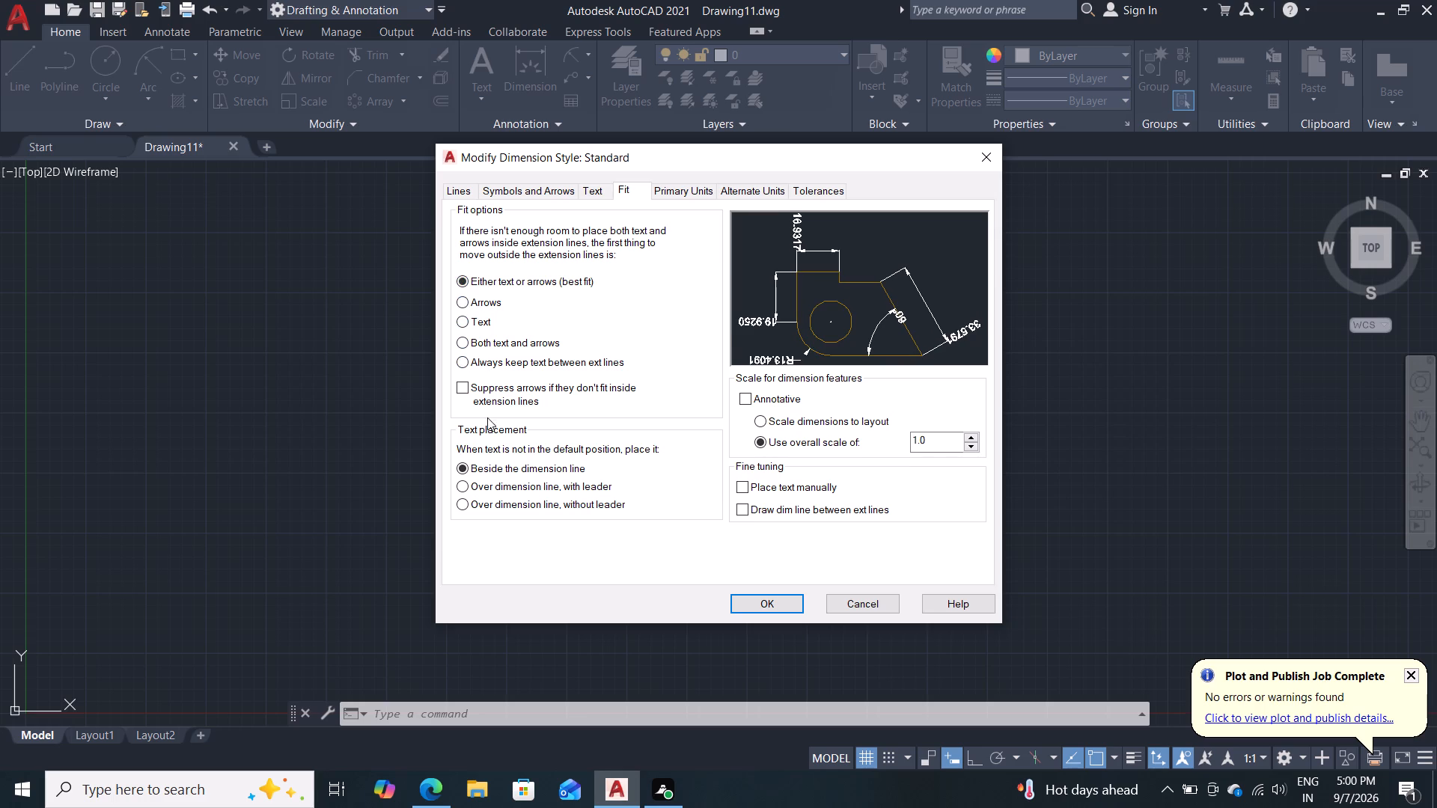
Set linear dimensions to Decimal with 0.0 precision and trailing zeros suppressed, then save the Standard style and close the style manager.
{"action": "left_click", "coordinate": [665, 183]}
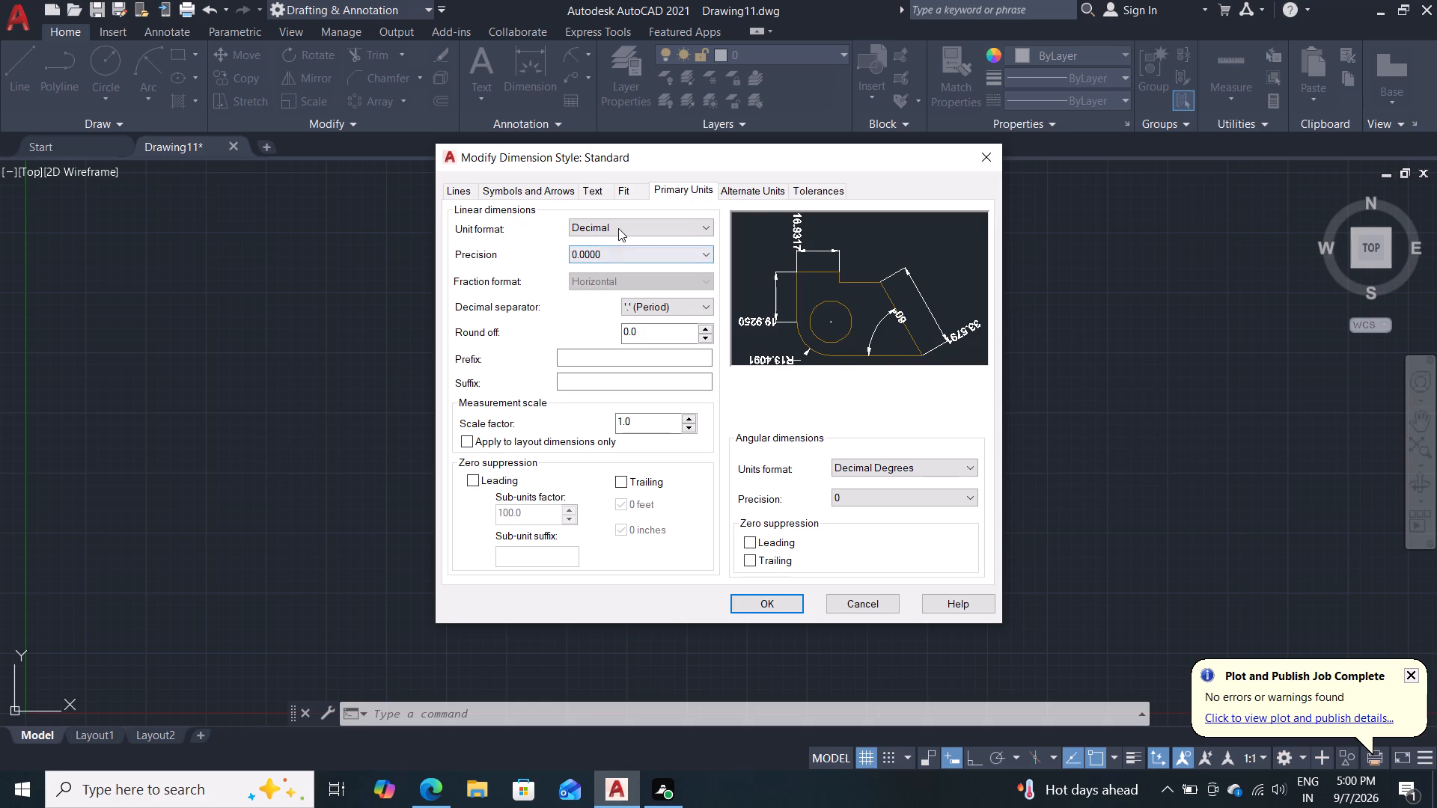
{"action": "left_click", "coordinate": [619, 227]}
{"action": "left_click", "coordinate": [593, 252]}
{"action": "left_click", "coordinate": [604, 258]}
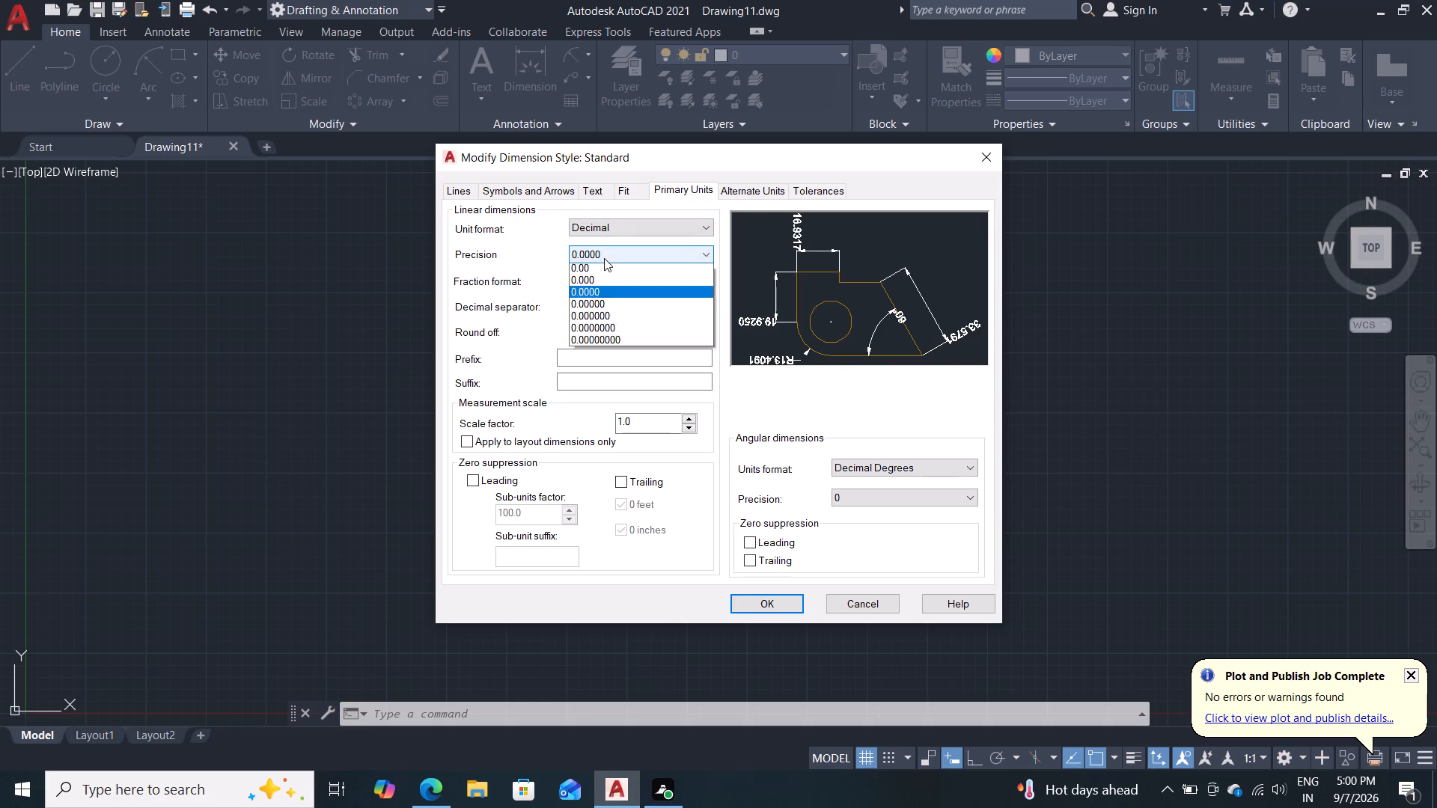
{"action": "left_click", "coordinate": [591, 282]}
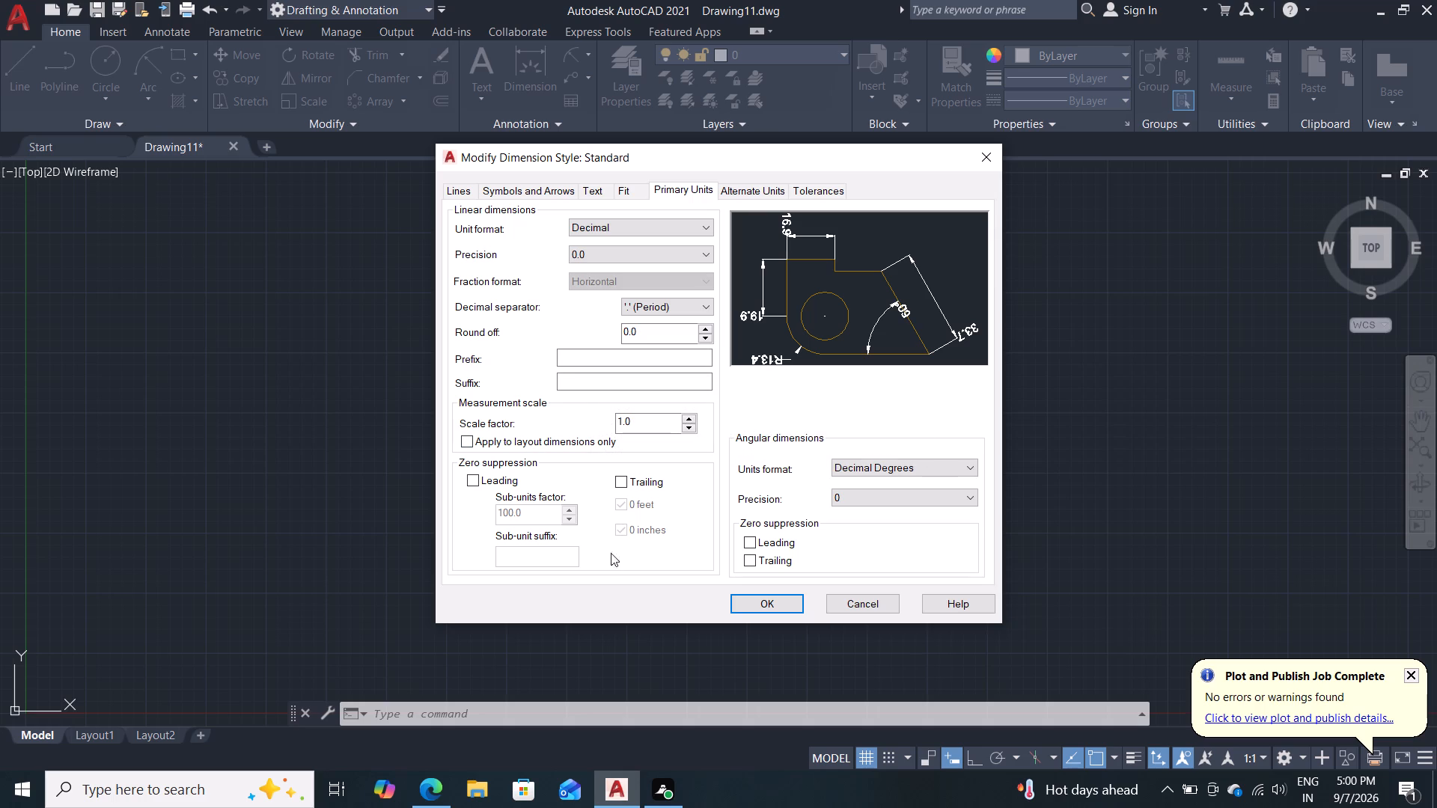
{"action": "left_click", "coordinate": [621, 480]}
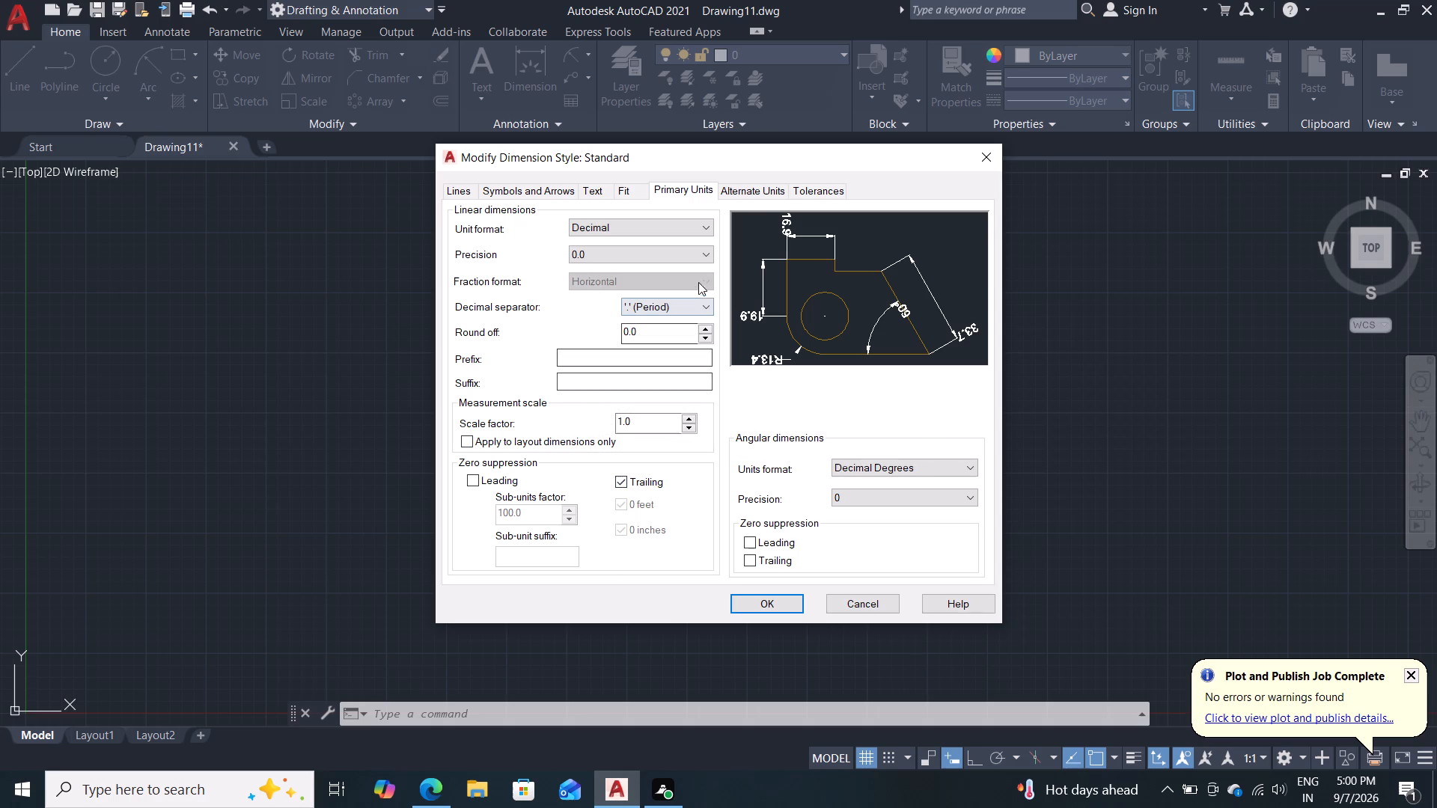
{"action": "left_click", "coordinate": [757, 602]}
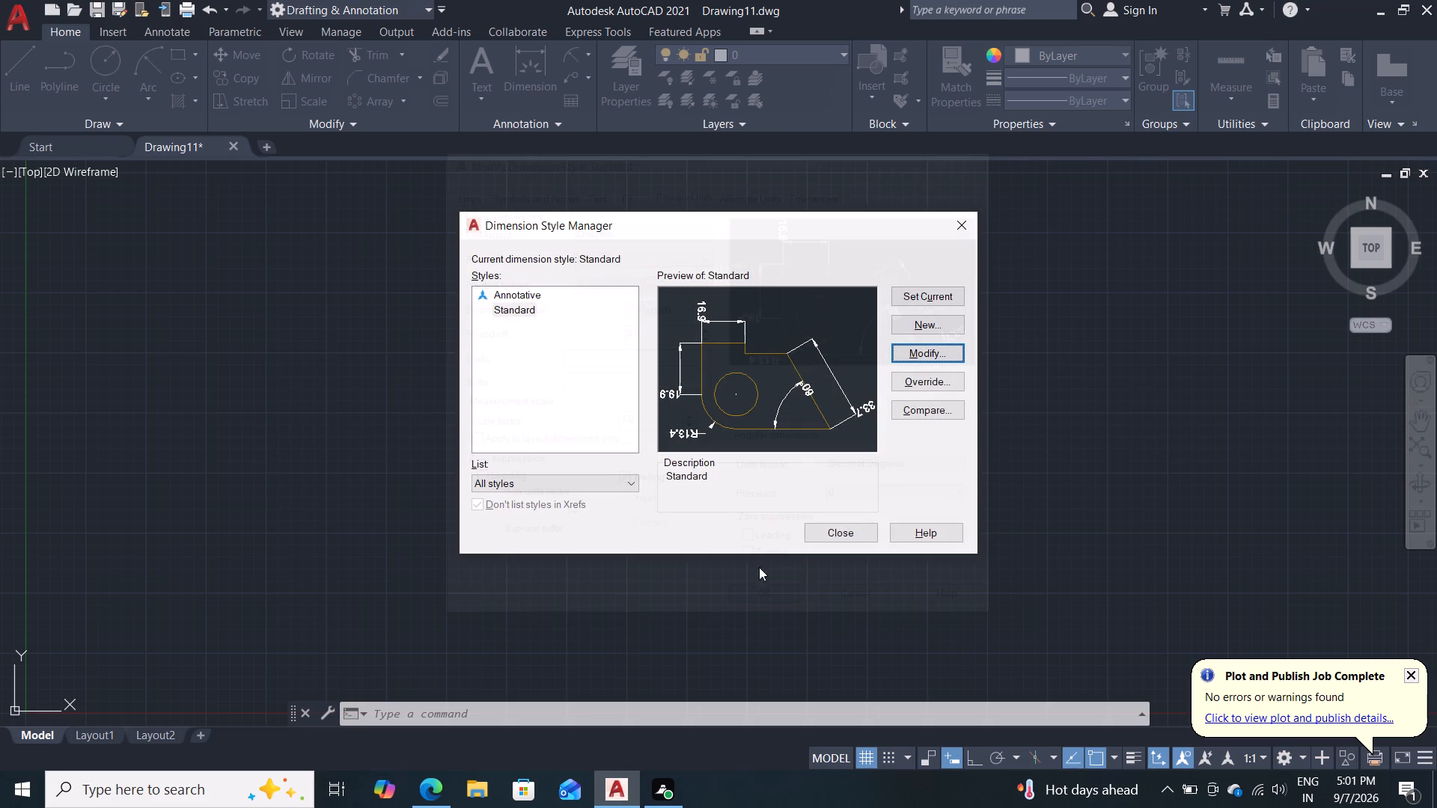
{"action": "left_click", "coordinate": [835, 530]}
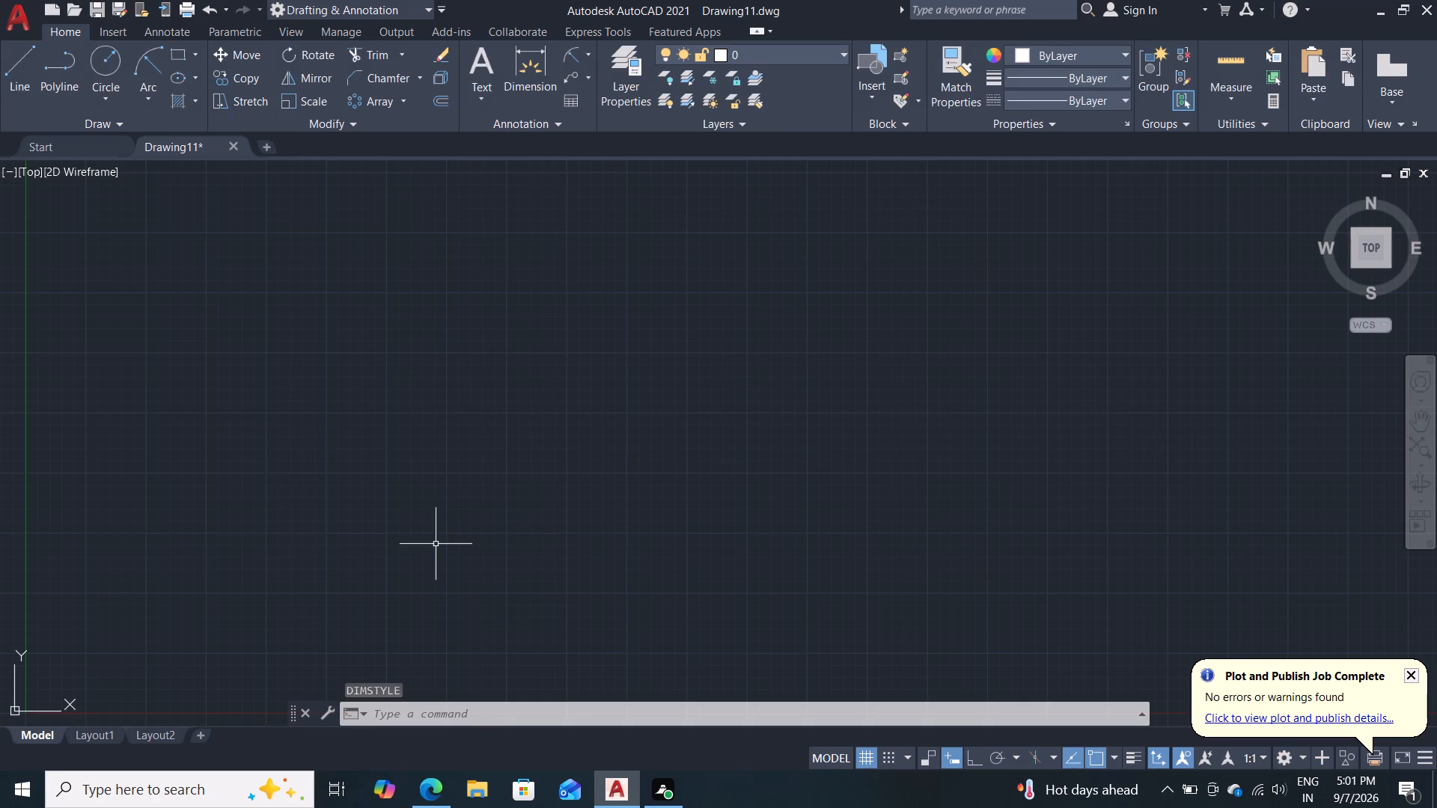
Draw a circle of radius 10 above and to the right of the origin using the center and radius method.
{"action": "left_click", "coordinate": [101, 79]}
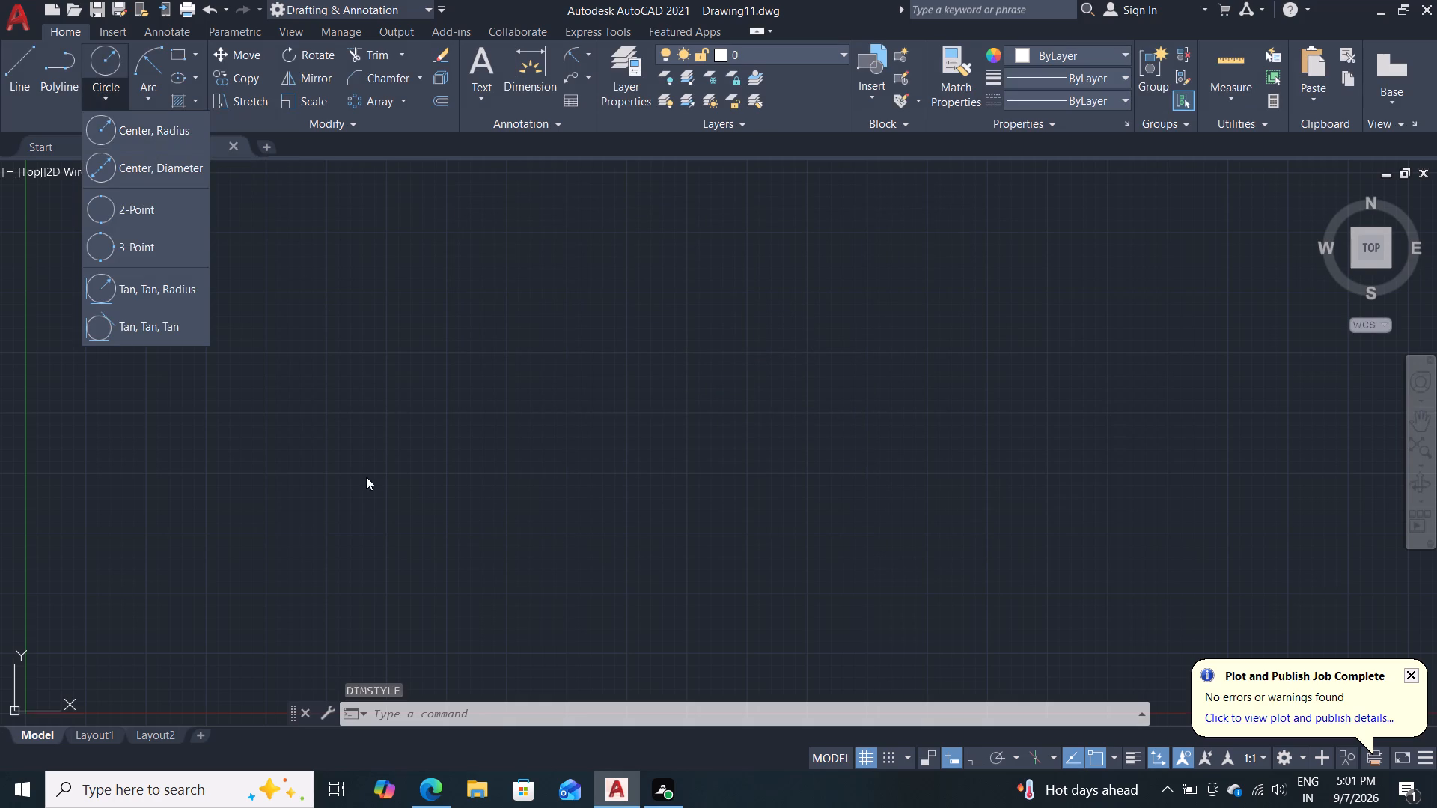
{"action": "left_click", "coordinate": [165, 130]}
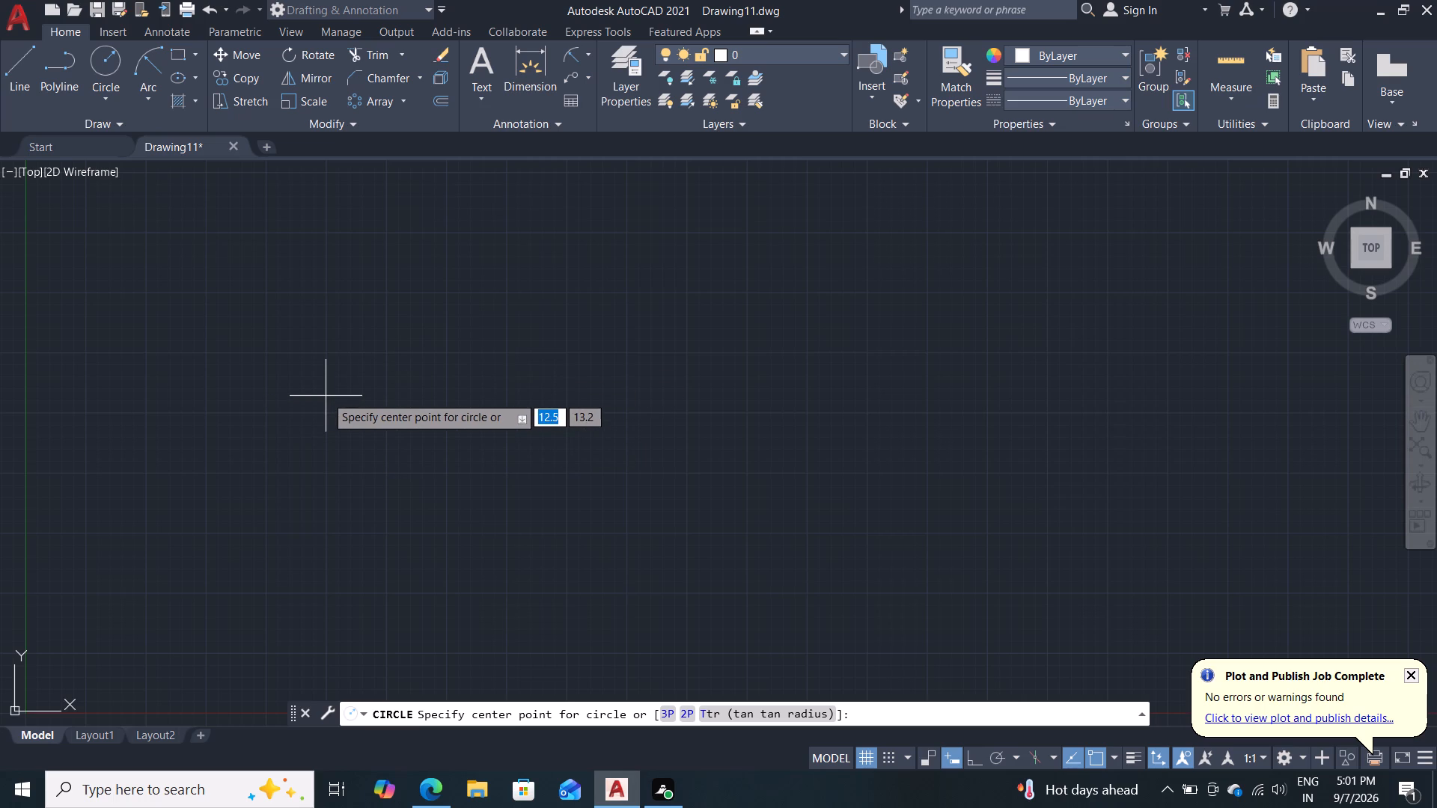
{"action": "left_click", "coordinate": [385, 347]}
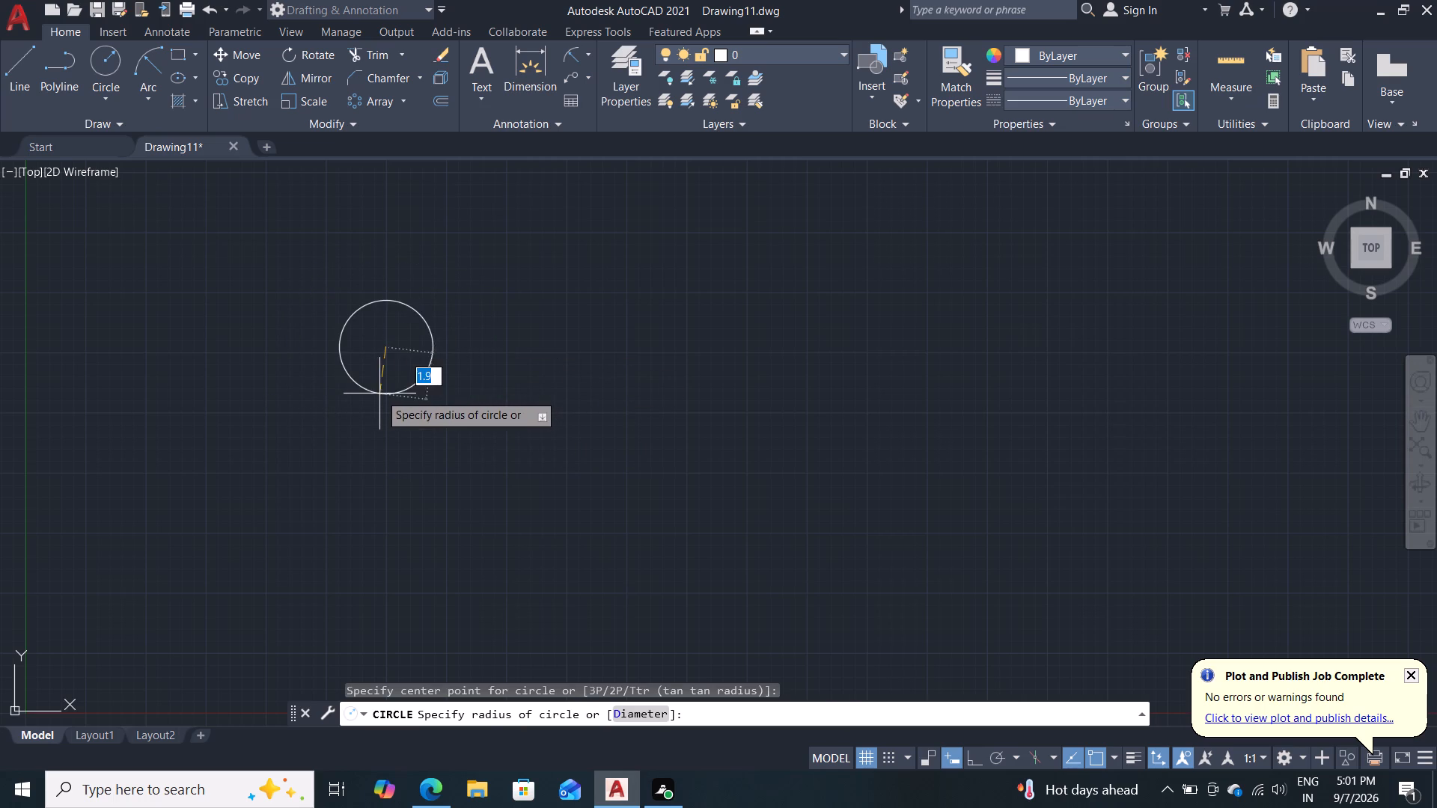
{"action": "type", "text": "10"}
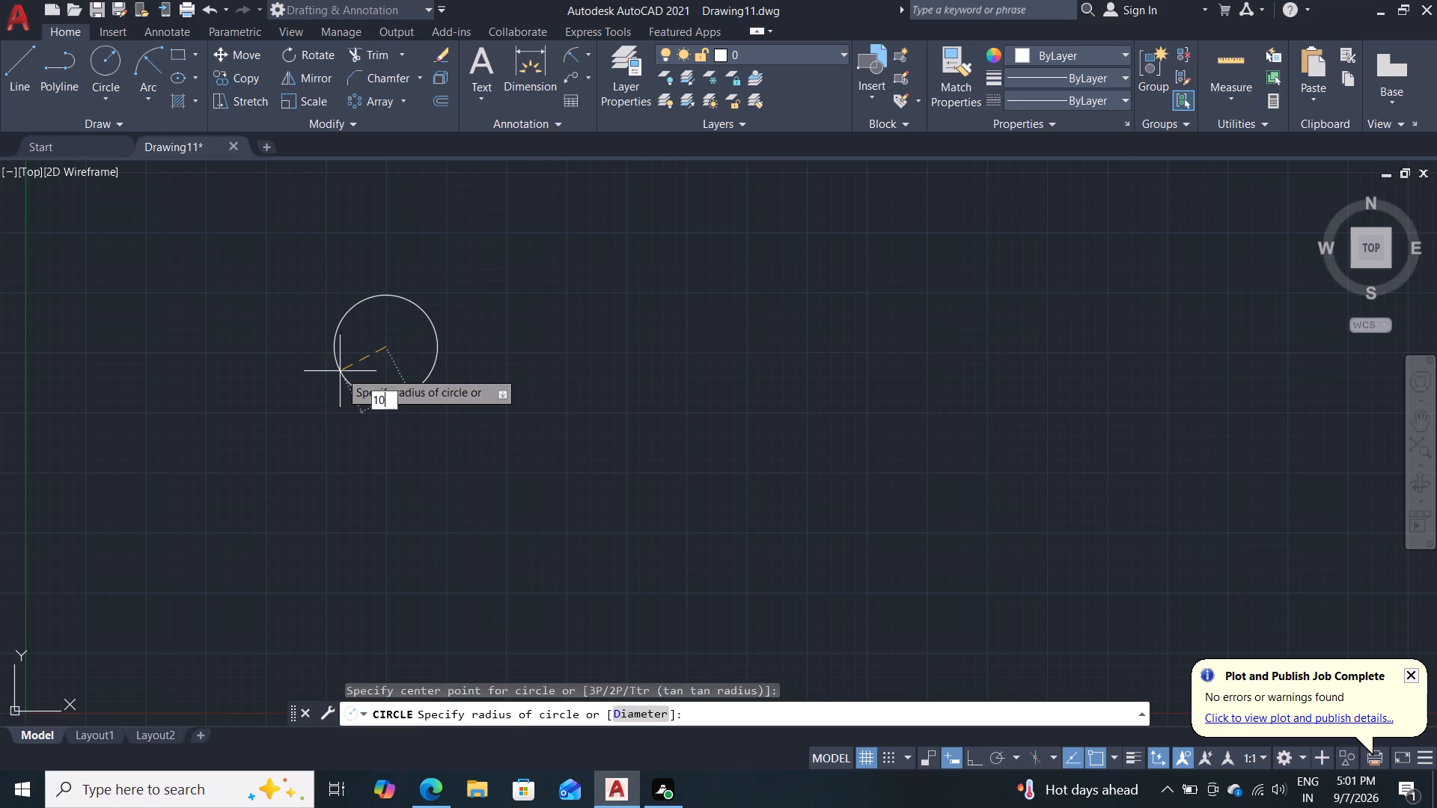
{"action": "key", "text": "Return"}
Set the UCS icon to the Noorigin option so it is not shown at the drawing origin.
{"action": "scroll", "coordinate": [299, 366], "scroll_direction": "down", "scroll_amount": 3}
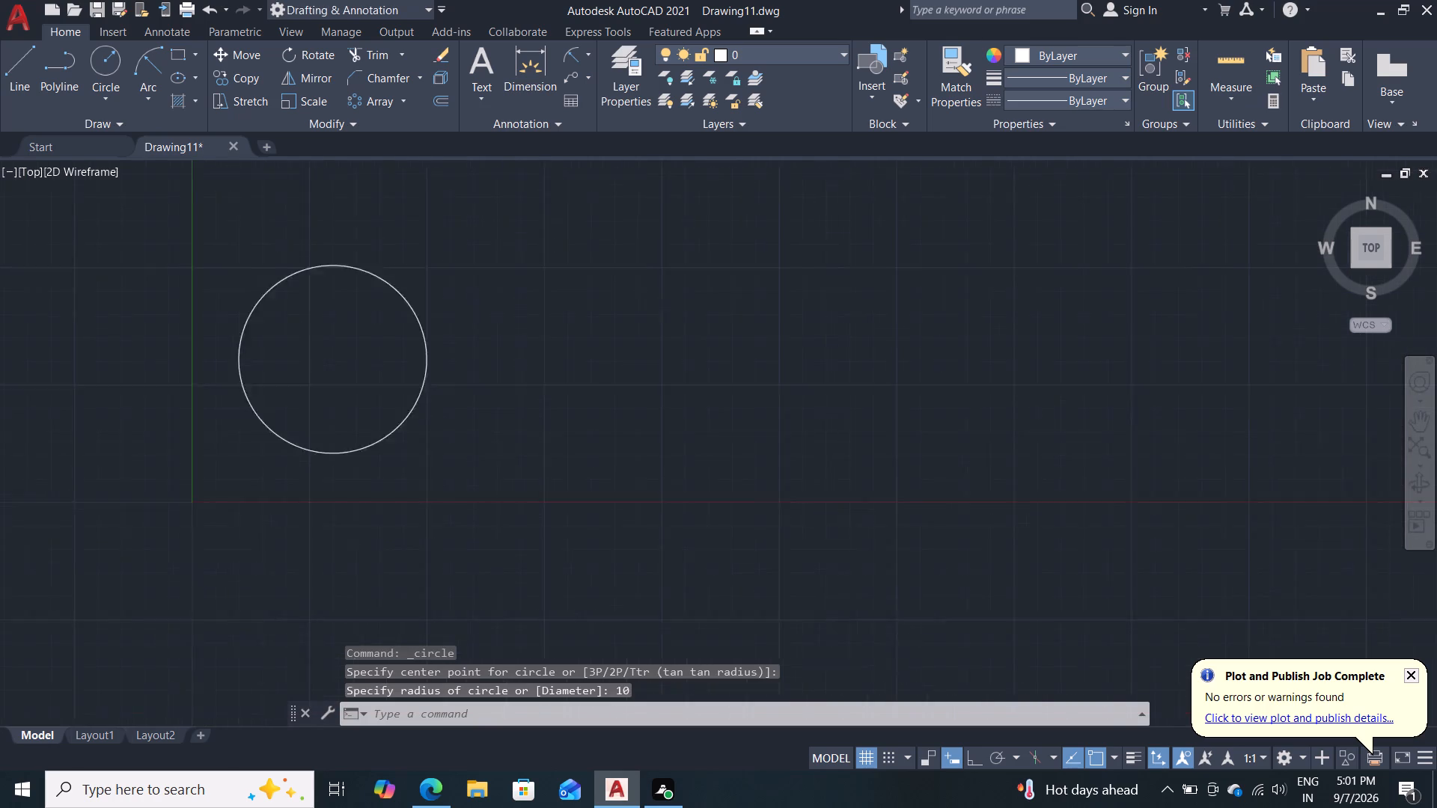
{"action": "scroll", "coordinate": [299, 367], "scroll_direction": "up", "scroll_amount": 1}
{"action": "type", "text": "ucs"}
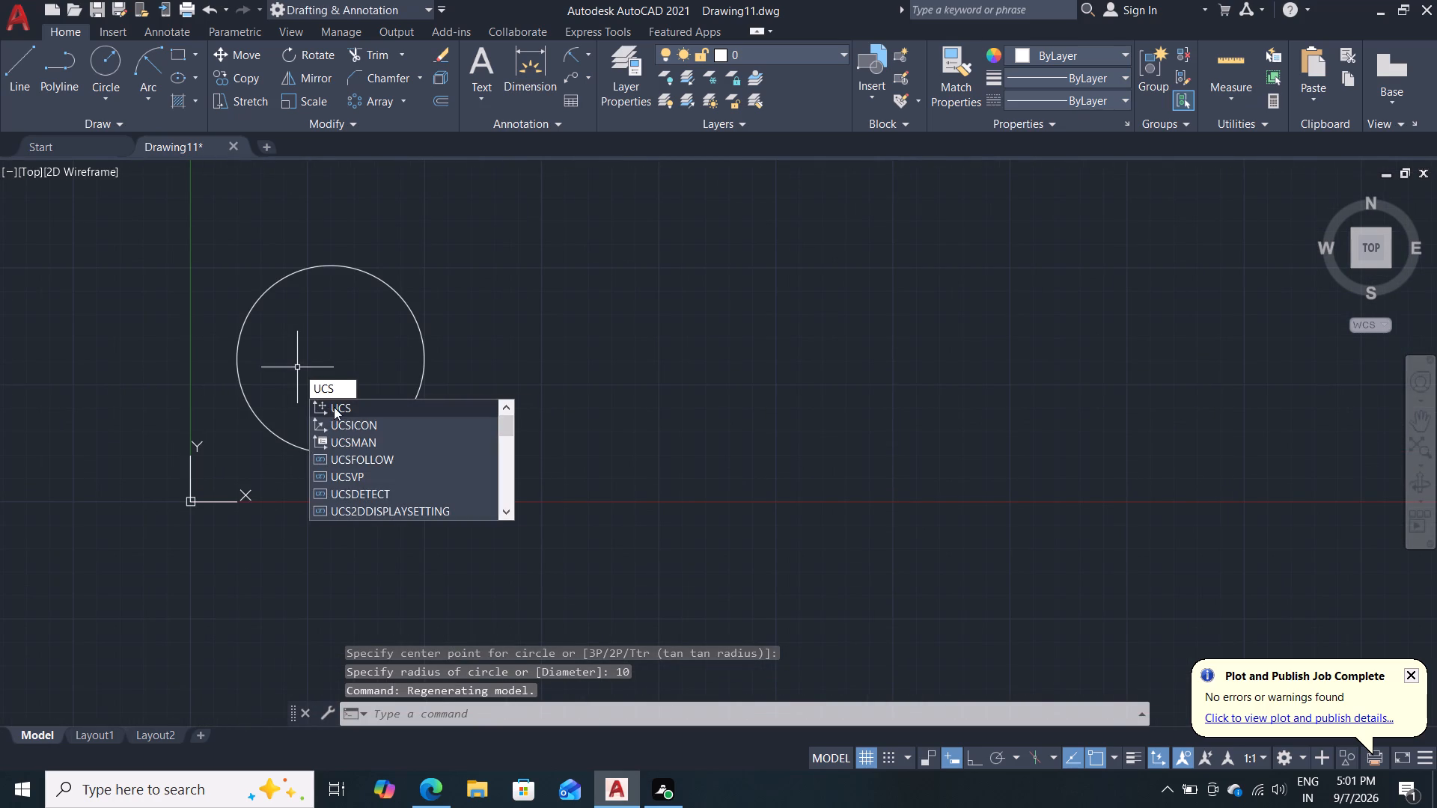
{"action": "left_click", "coordinate": [341, 424]}
{"action": "left_click_drag", "start_coordinate": [379, 521], "coordinate": [343, 428]}
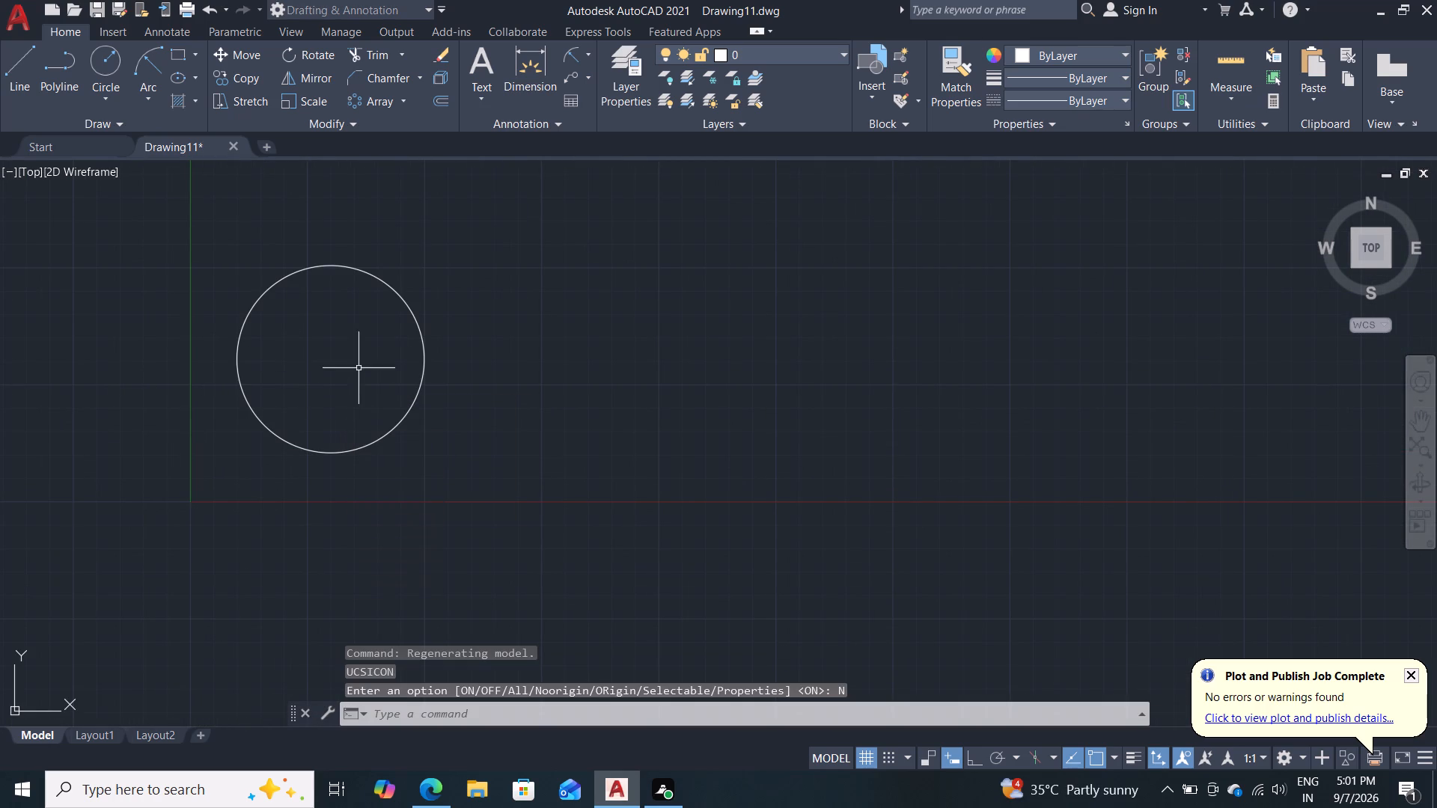
Draw a horizontal line 80 long from the circle's center toward positive X, with Ortho on.
{"action": "left_click", "coordinate": [19, 64]}
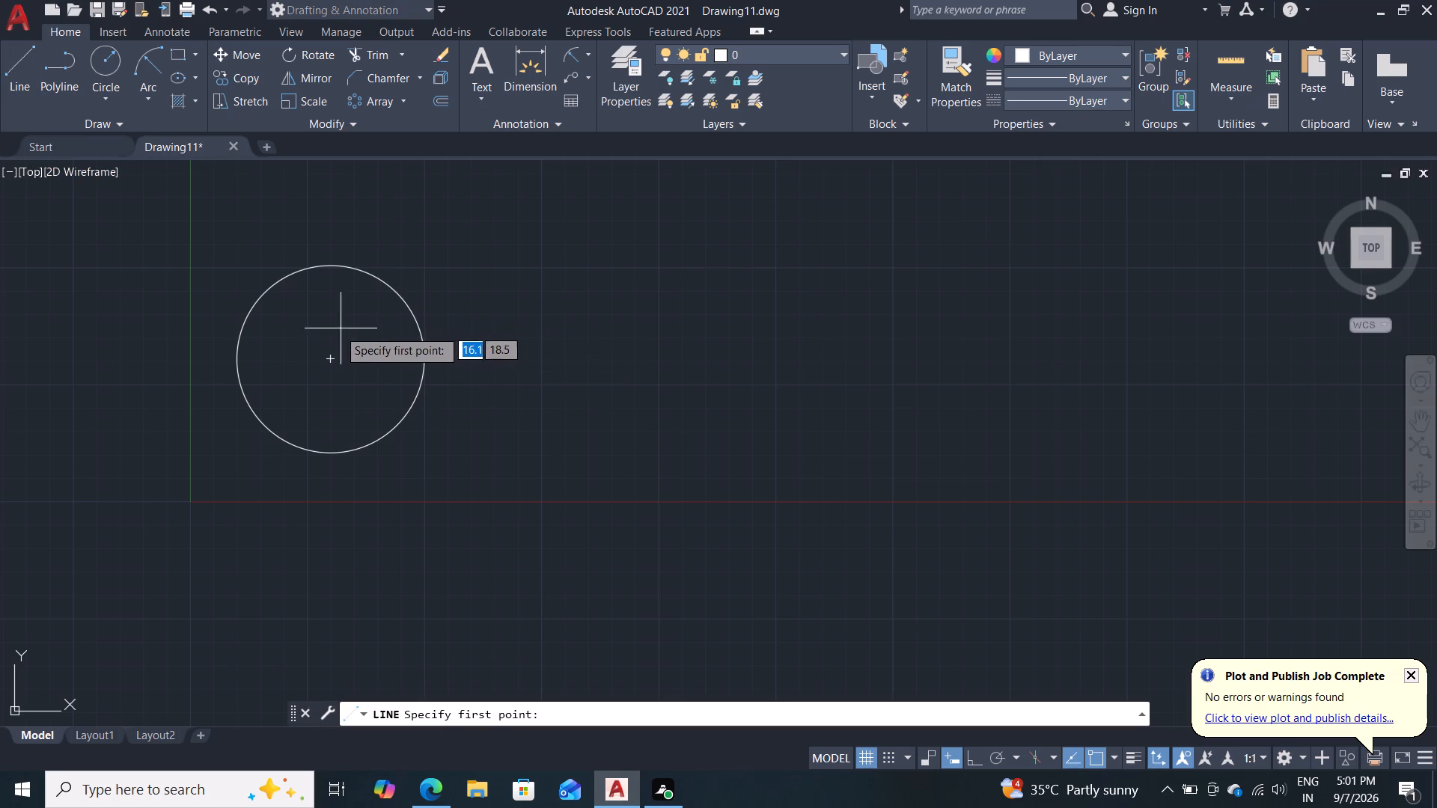
{"action": "left_click", "coordinate": [329, 358]}
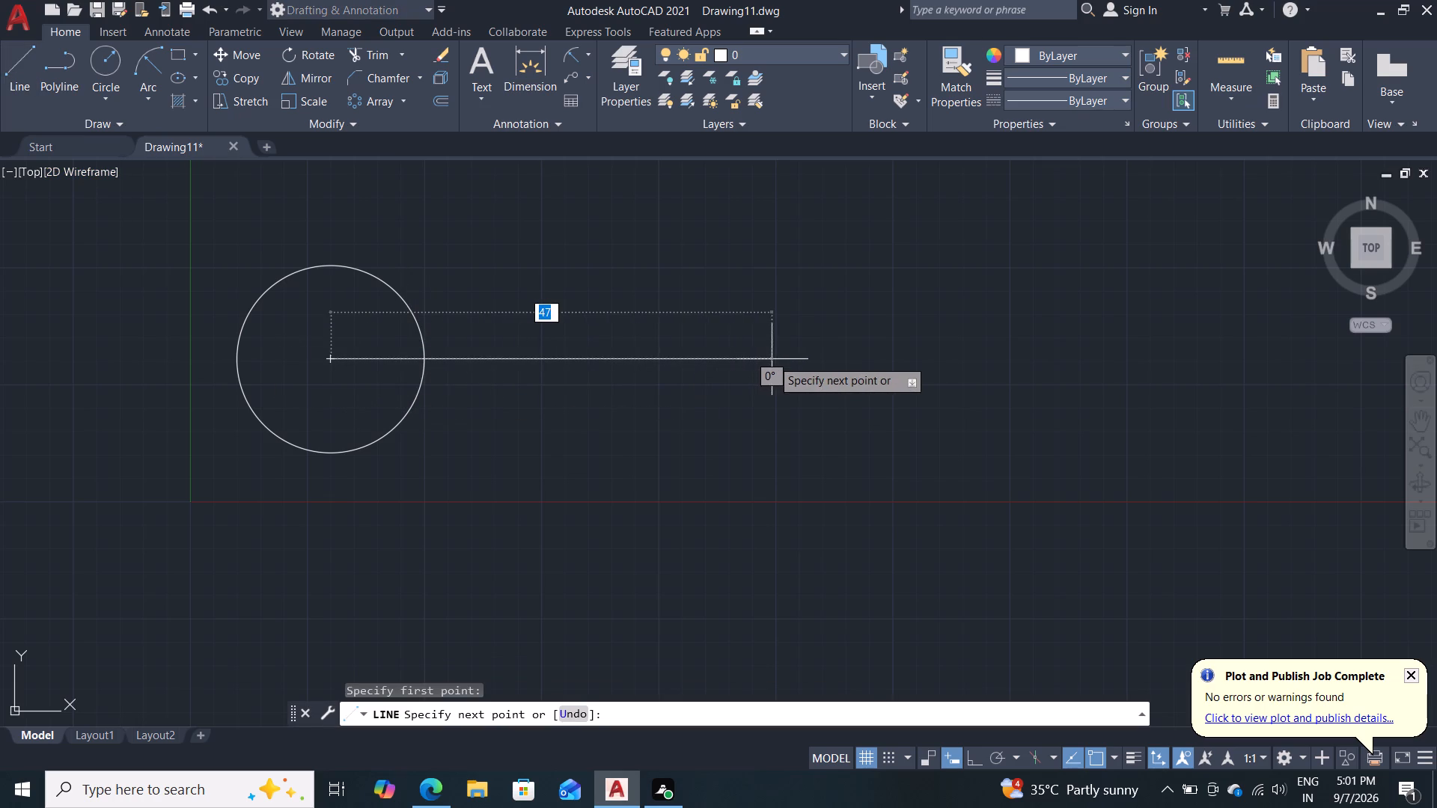
{"action": "key", "text": "F8"}
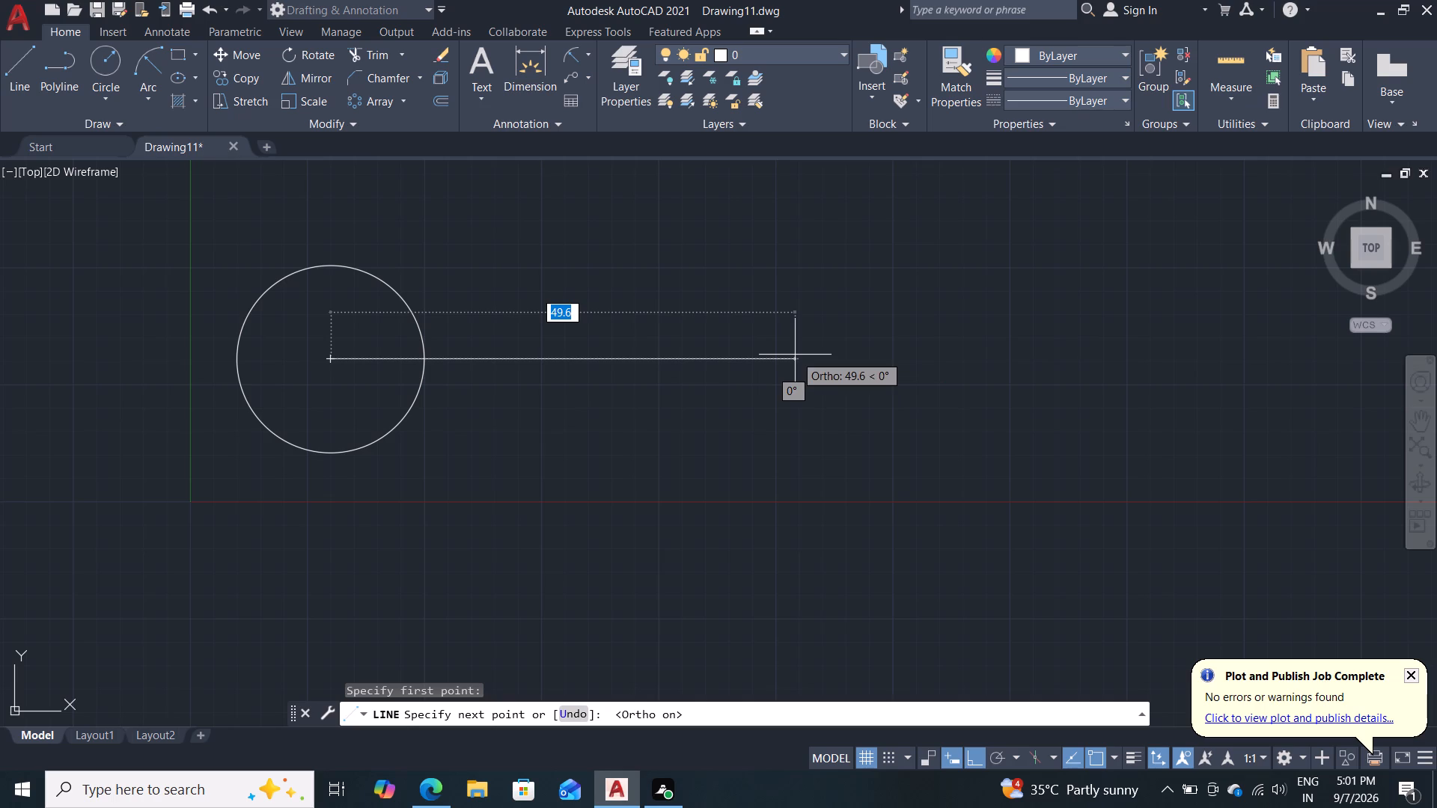
{"action": "type", "text": "80"}
{"action": "key", "text": "Return"}
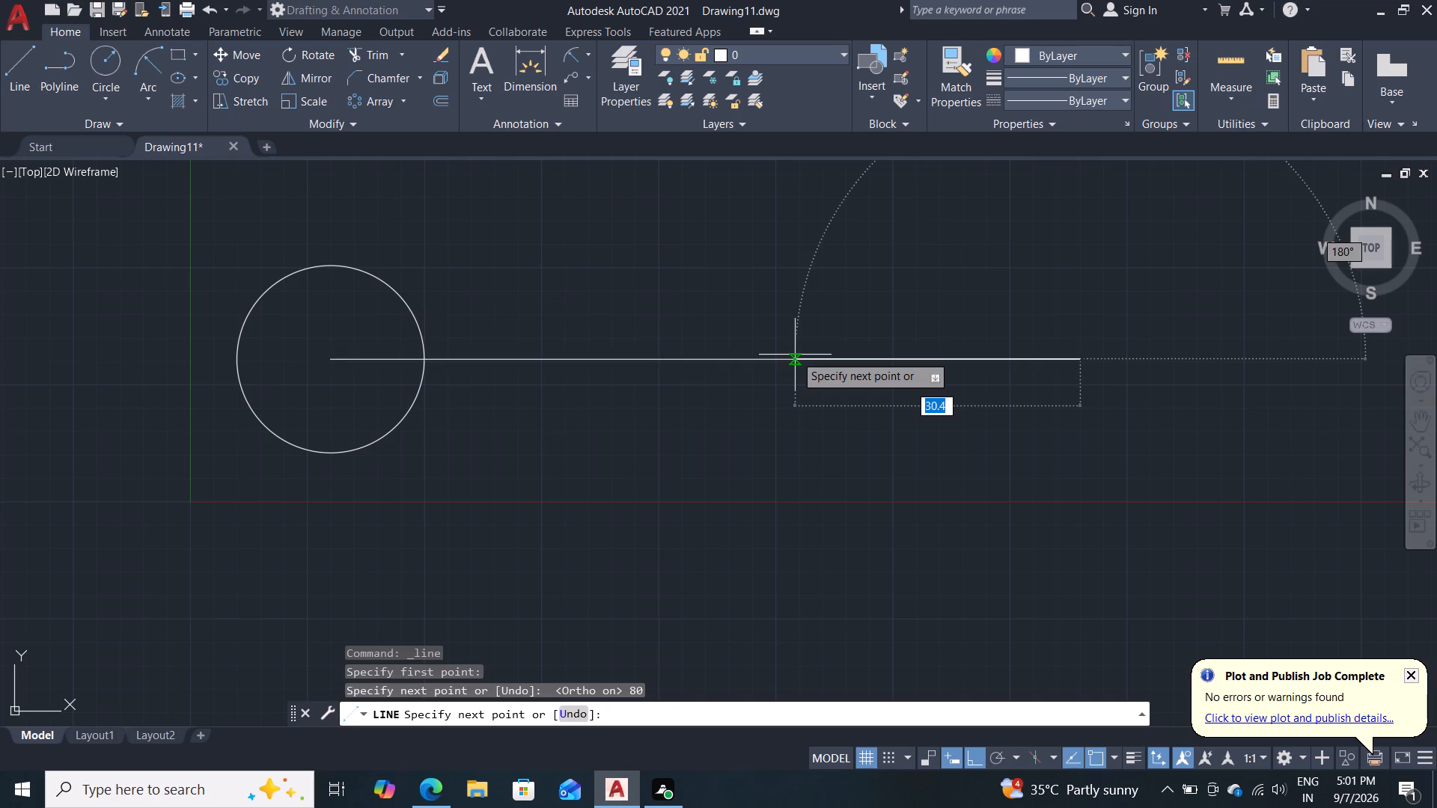
Load the ACAD_ISO02W100 ISO dash linetype into the drawing from acad.lin.
{"action": "key", "text": "Escape"}
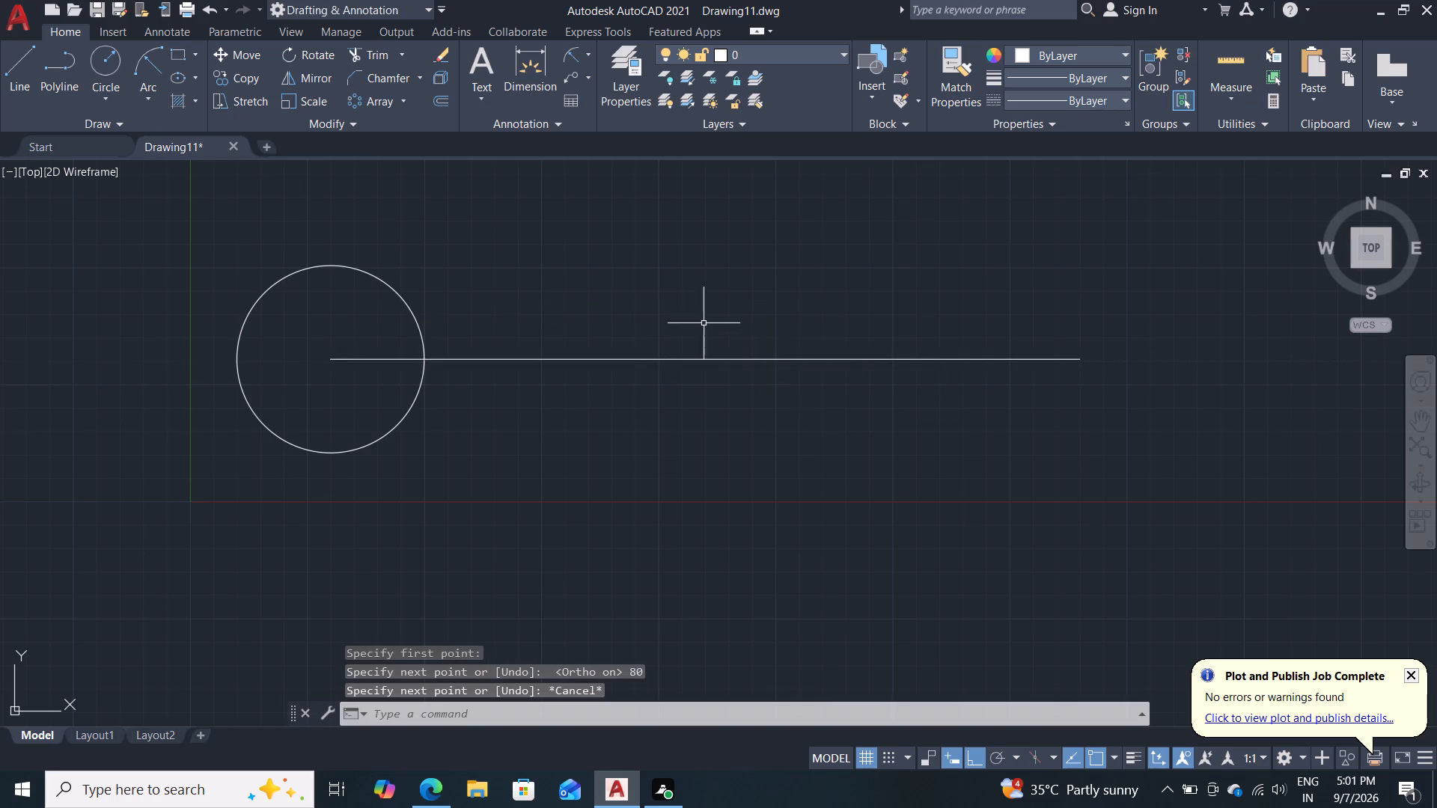
{"action": "left_click", "coordinate": [1104, 102]}
{"action": "left_click", "coordinate": [1057, 188]}
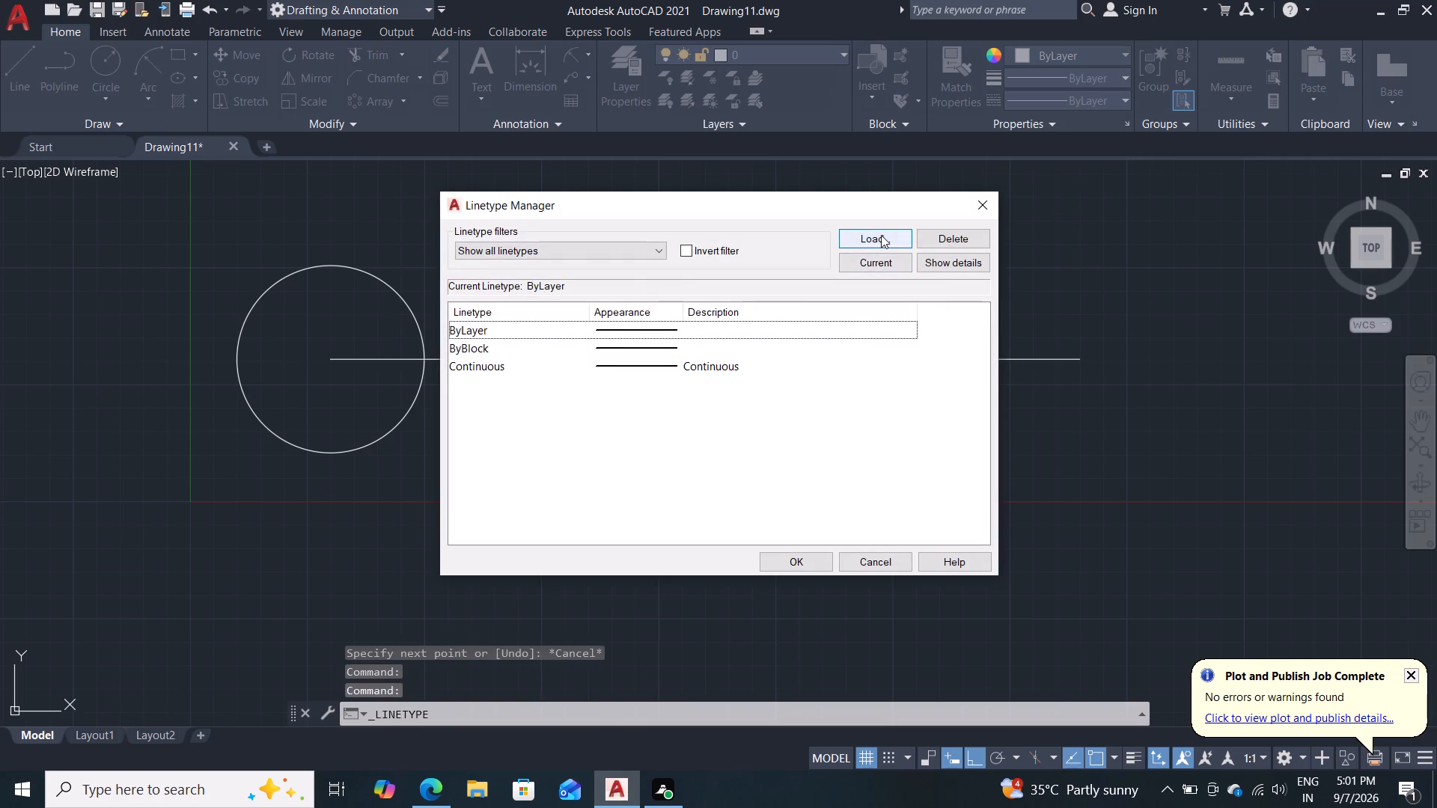
{"action": "left_click", "coordinate": [881, 235]}
{"action": "left_click", "coordinate": [738, 367]}
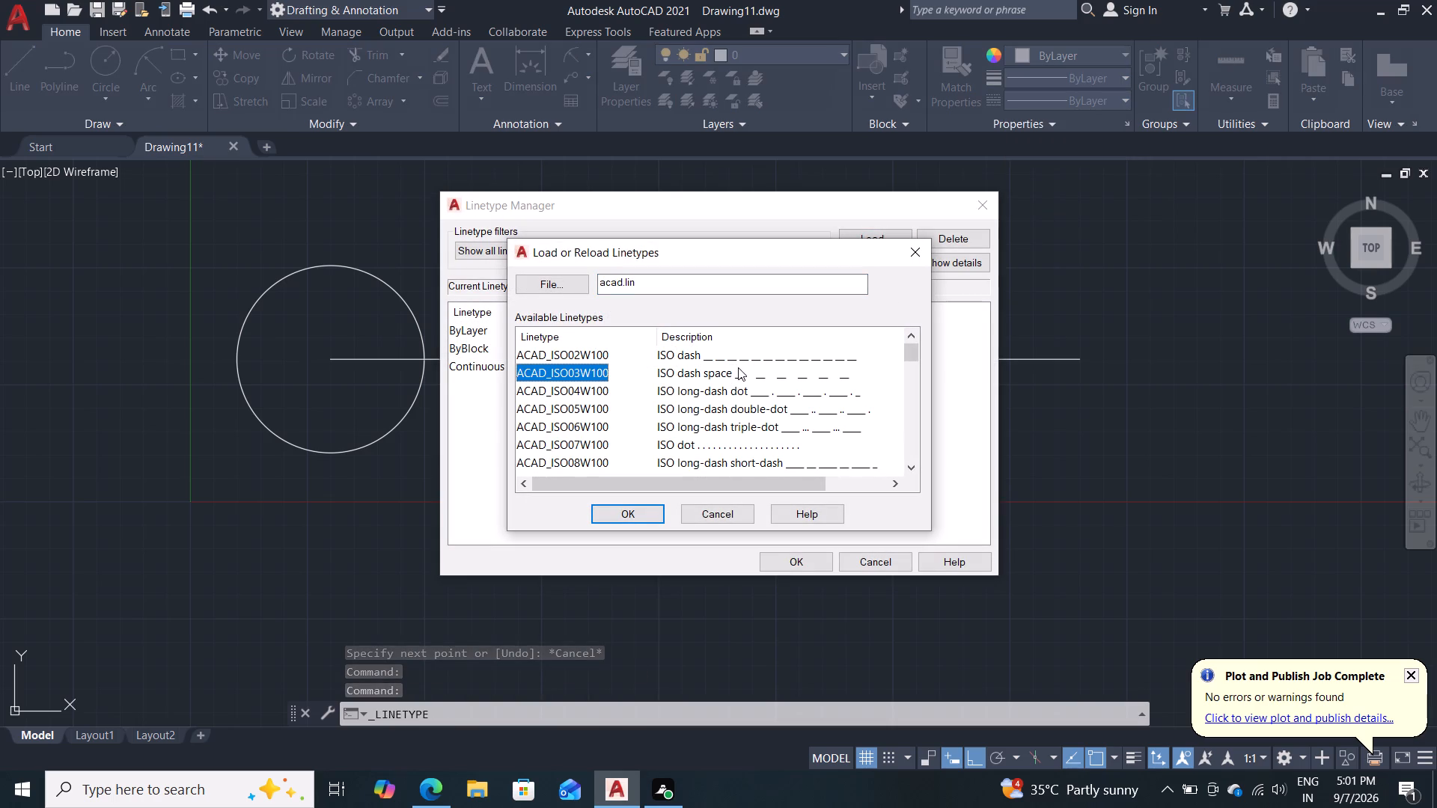
{"action": "left_click", "coordinate": [762, 354]}
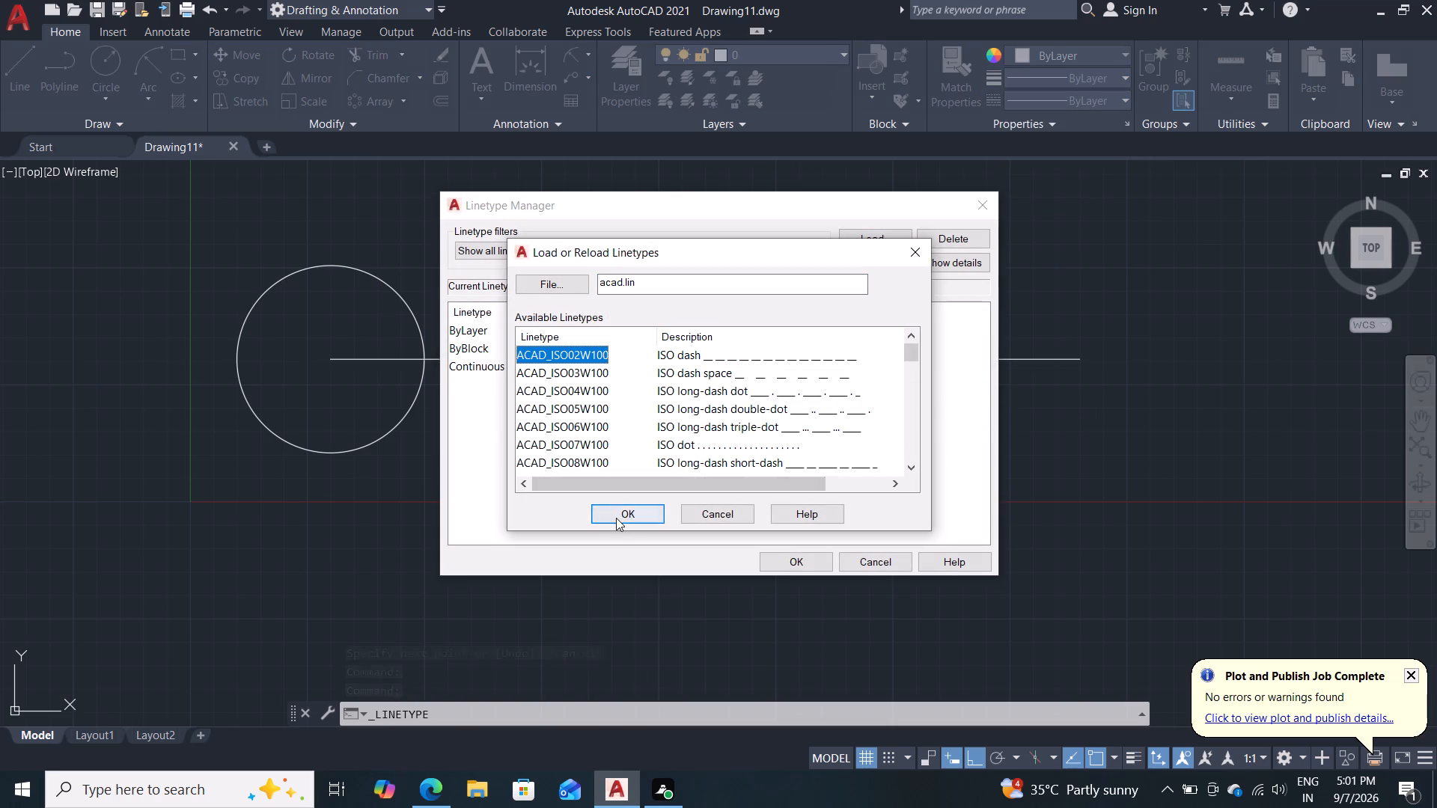
{"action": "left_click", "coordinate": [616, 518]}
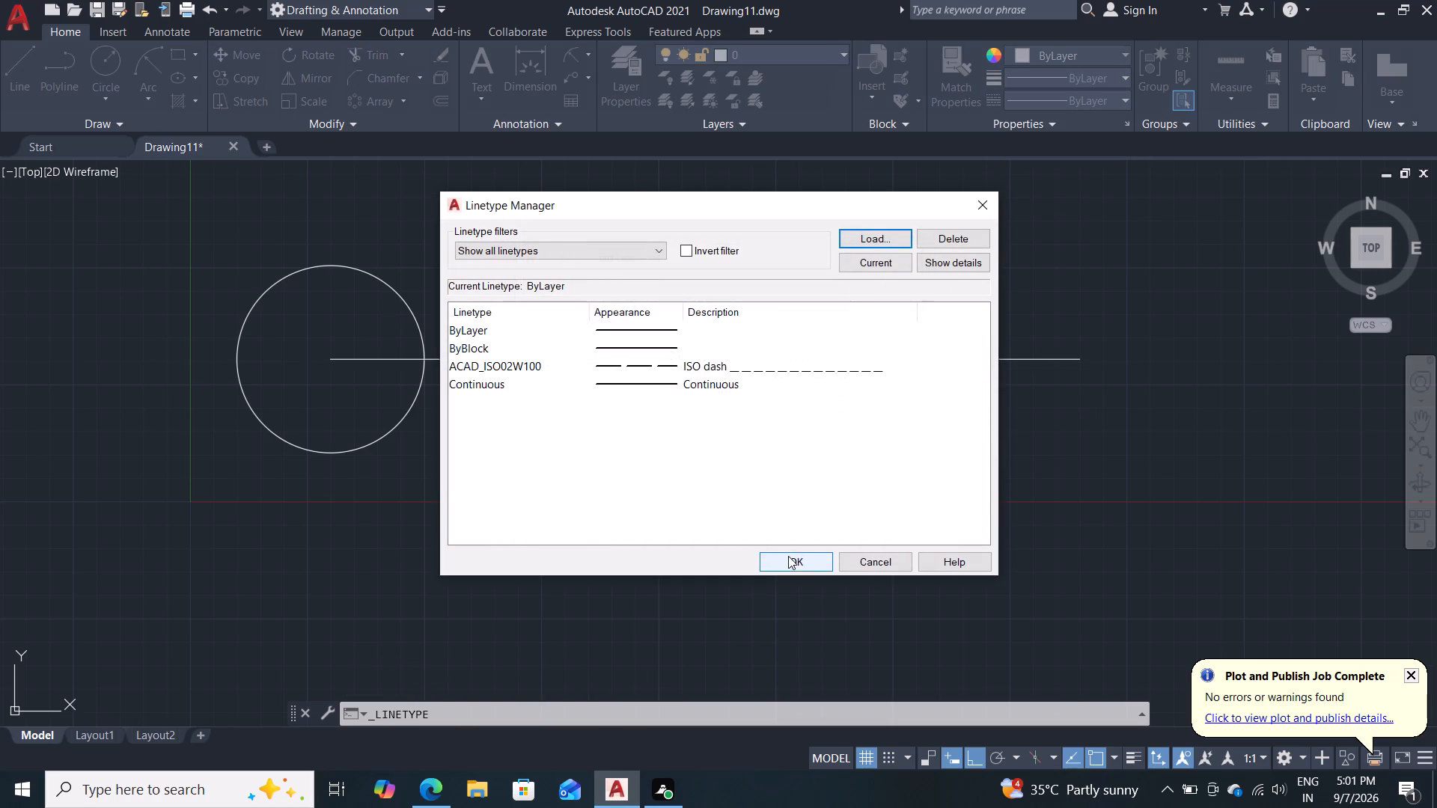
{"action": "left_click", "coordinate": [773, 554]}
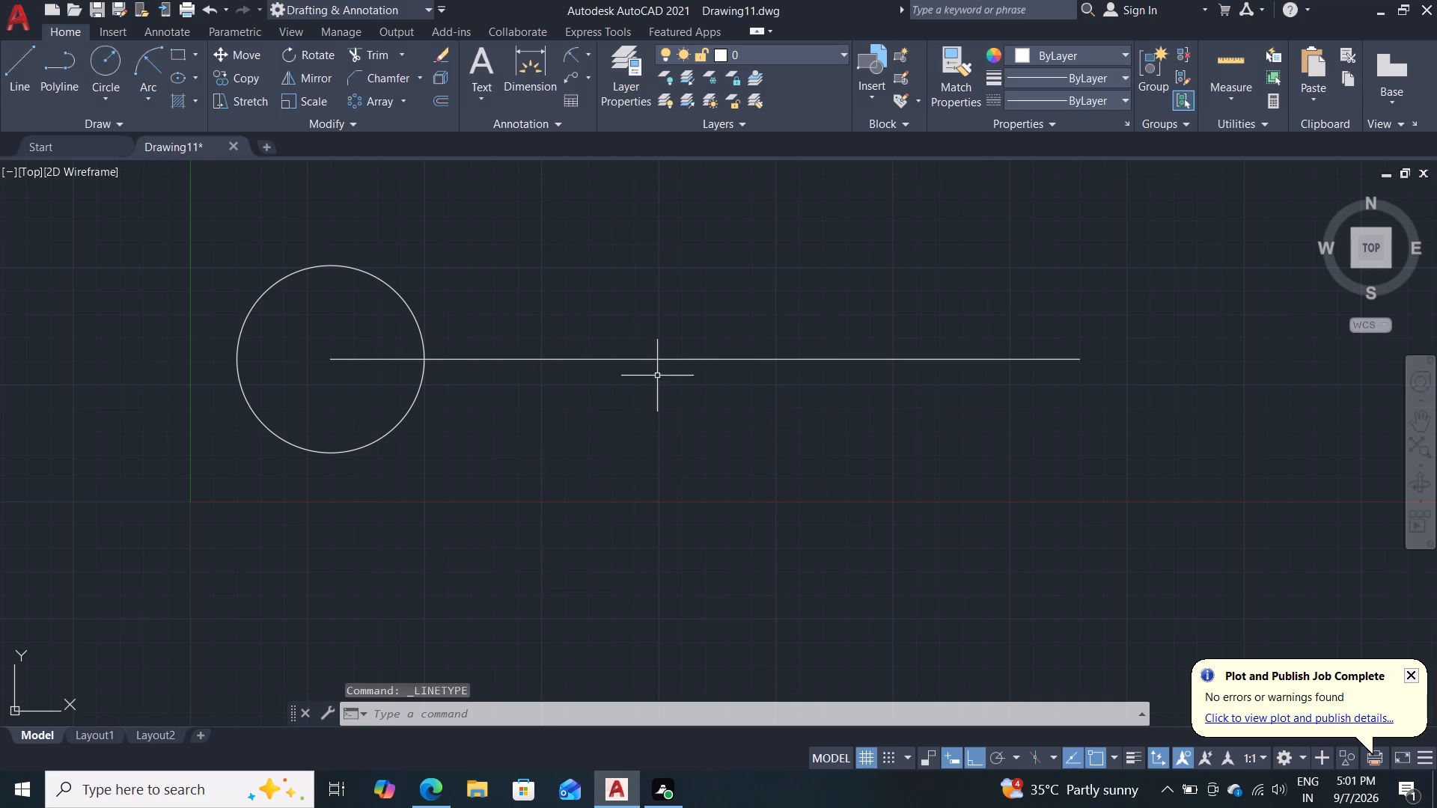
Assign the ACAD_ISO02W100 linetype to the horizontal line running from the circle's center.
{"action": "left_click", "coordinate": [697, 360]}
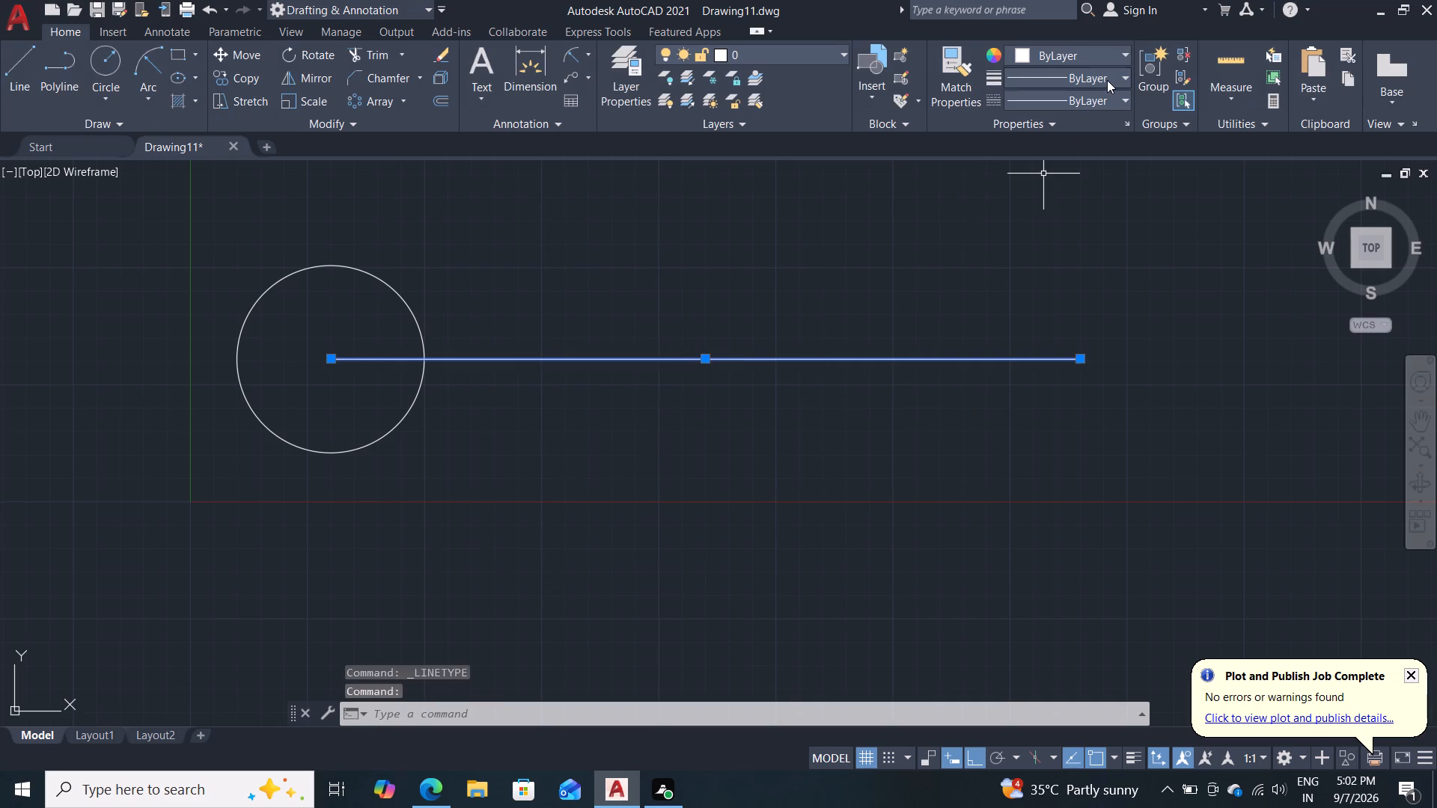
{"action": "left_click", "coordinate": [1078, 102]}
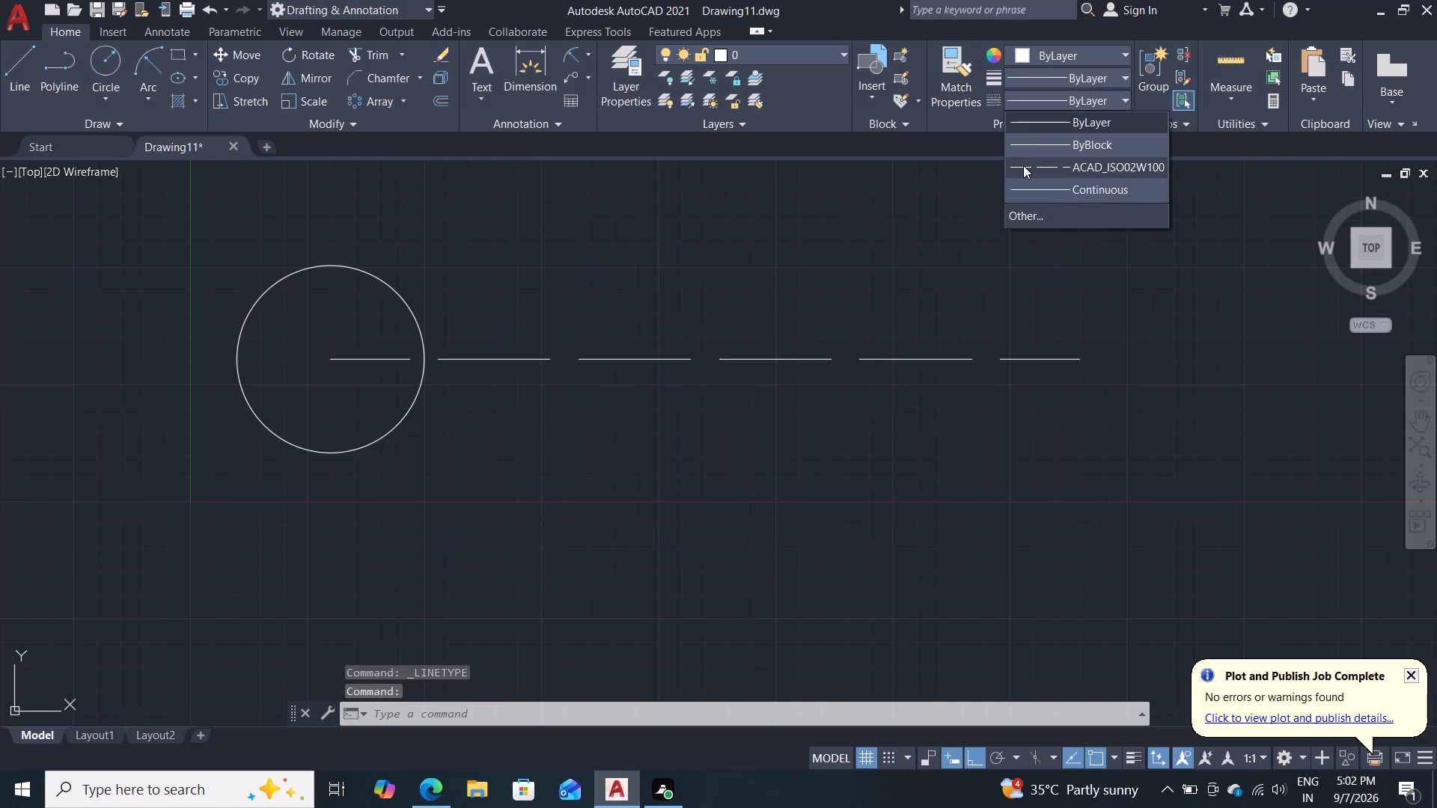
{"action": "left_click", "coordinate": [1023, 165]}
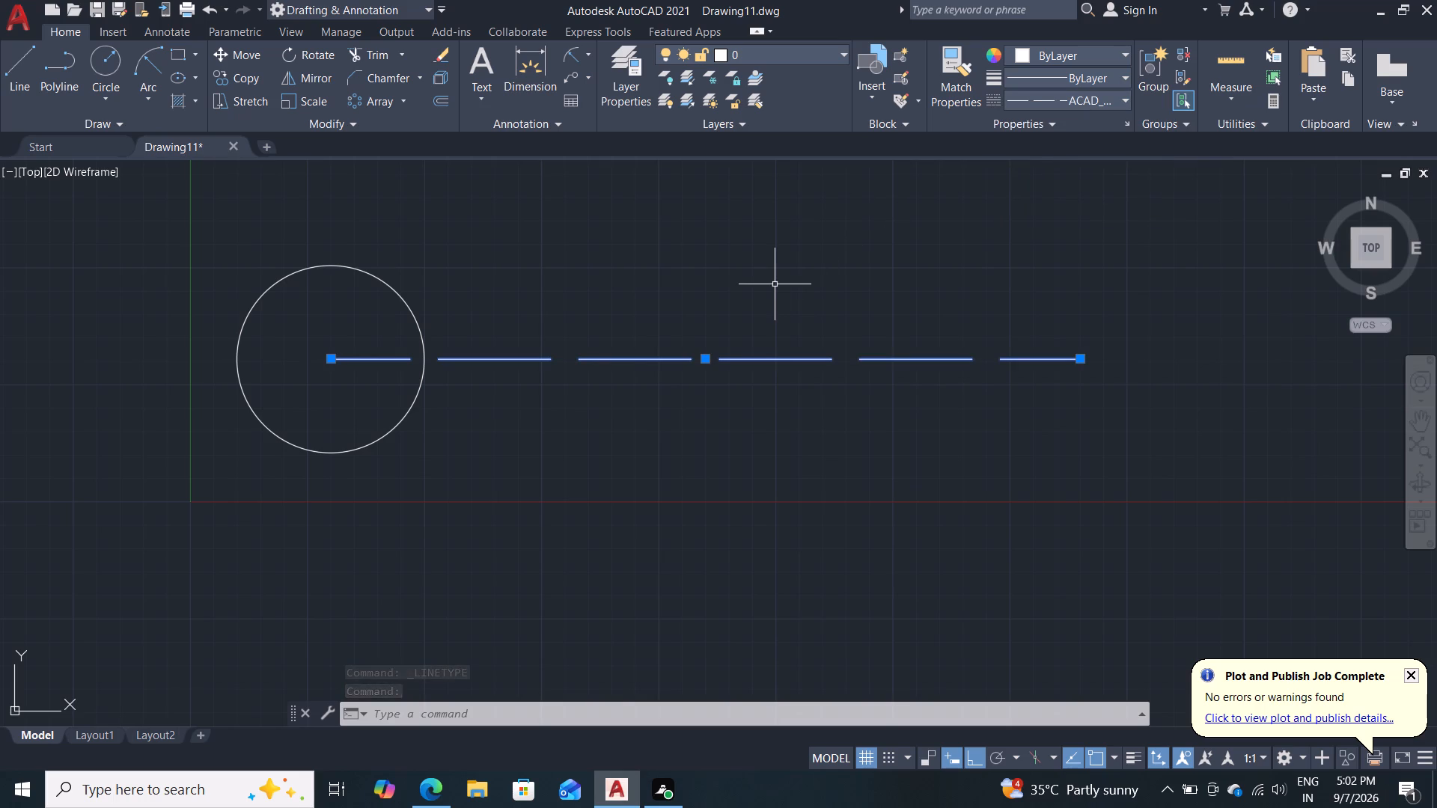
{"action": "key", "text": "Escape"}
{"action": "key", "text": "Escape"}
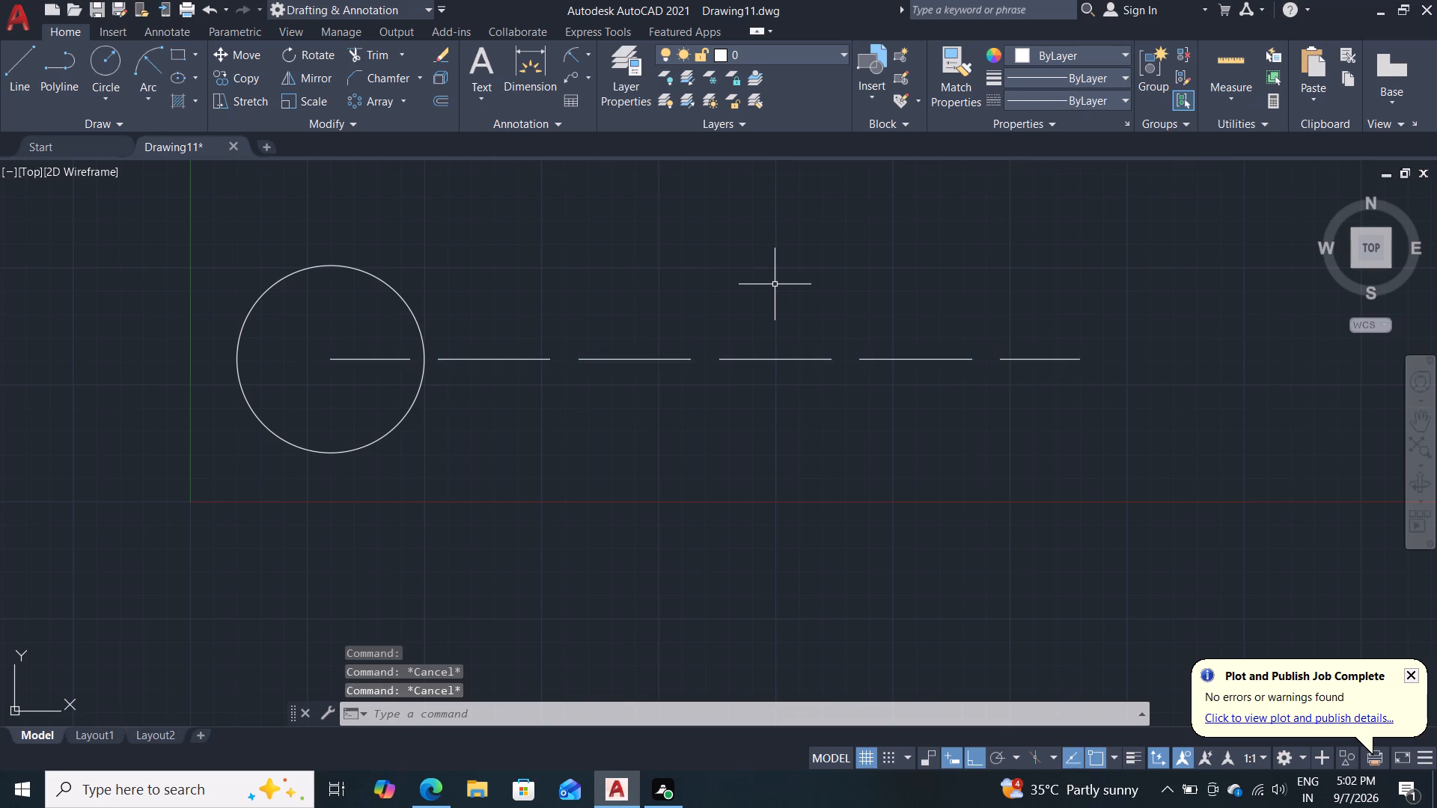
Draw a circle of radius 20 centered on the far end of the dashed centre line.
{"action": "left_click", "coordinate": [106, 64]}
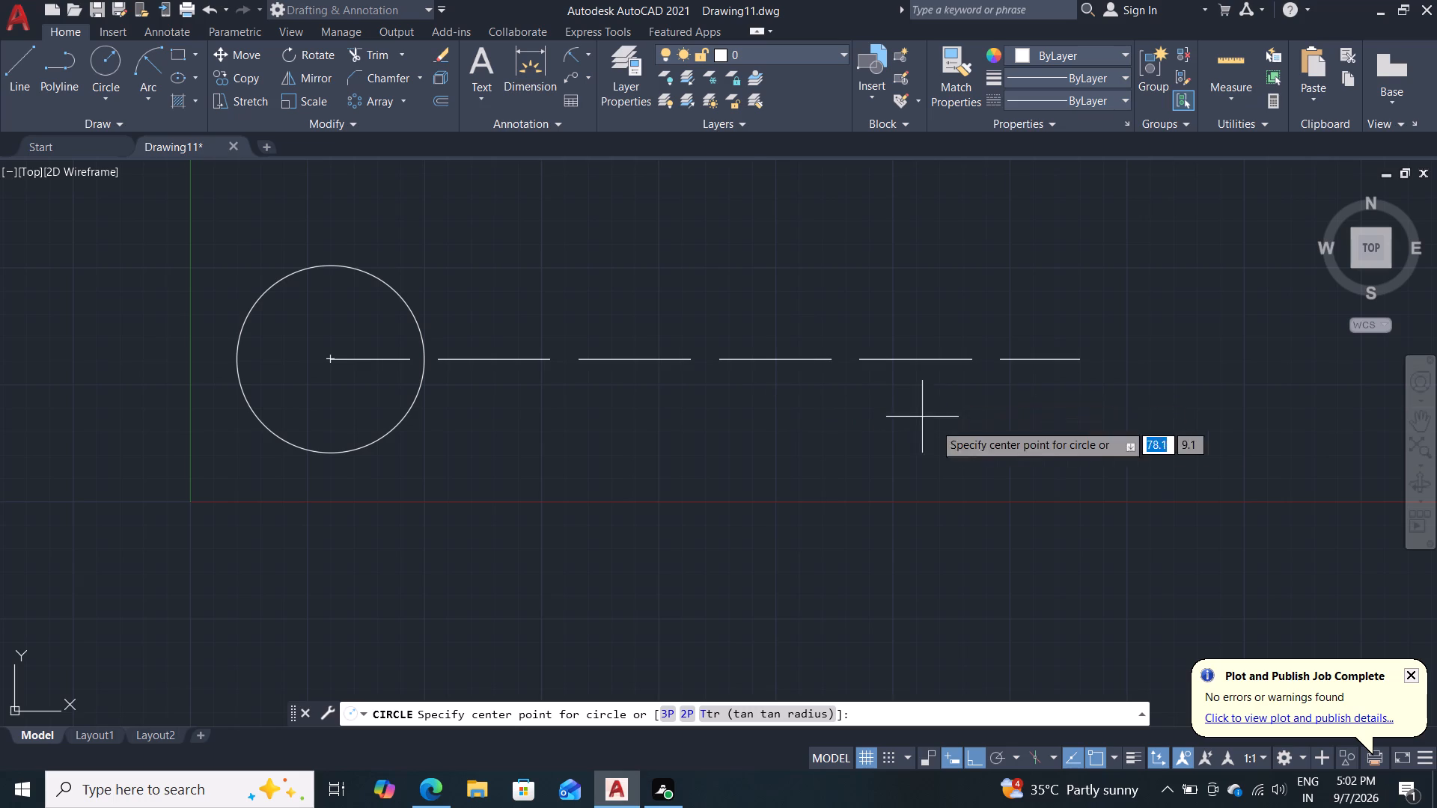
{"action": "left_click", "coordinate": [1084, 355]}
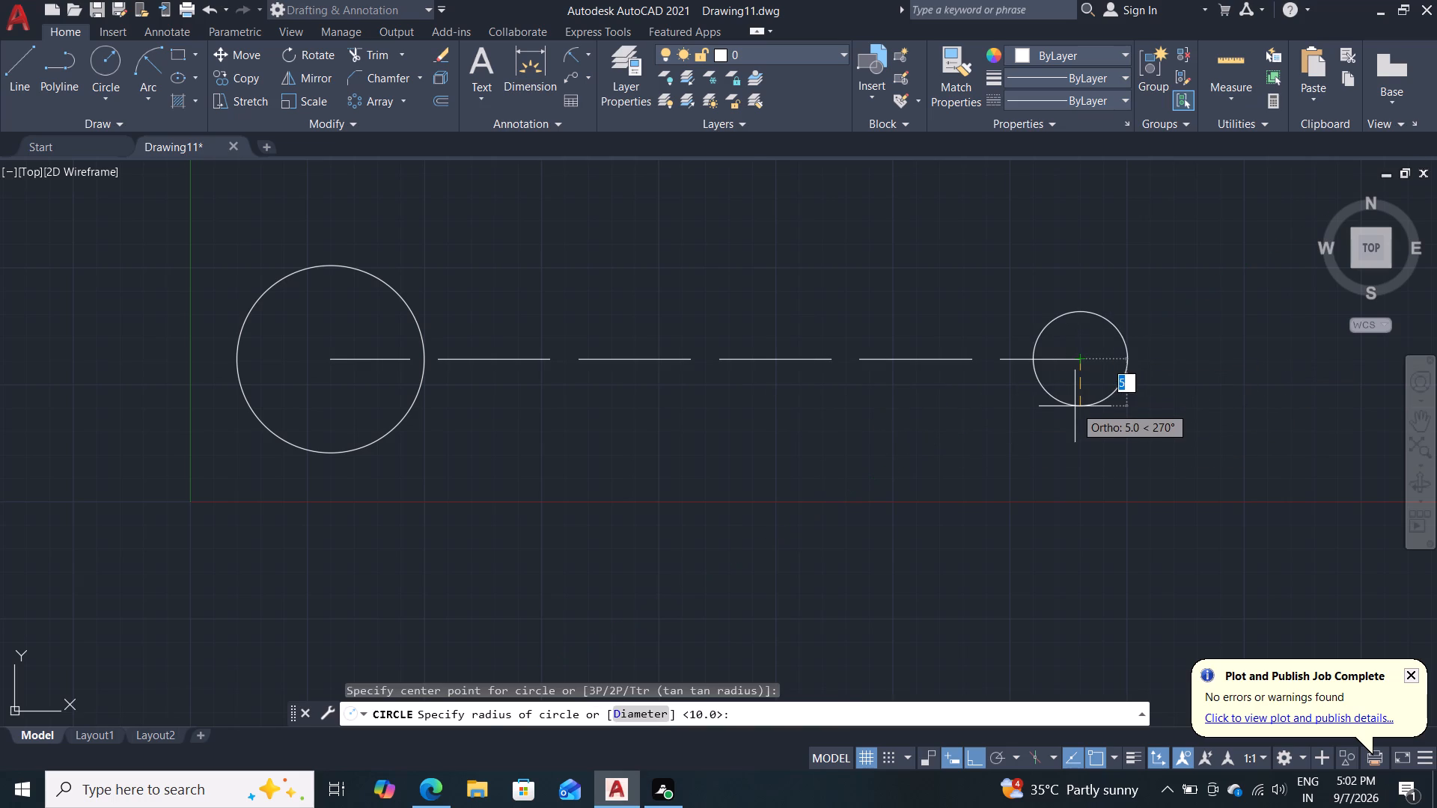
{"action": "type", "text": "20"}
{"action": "key", "text": "Return"}
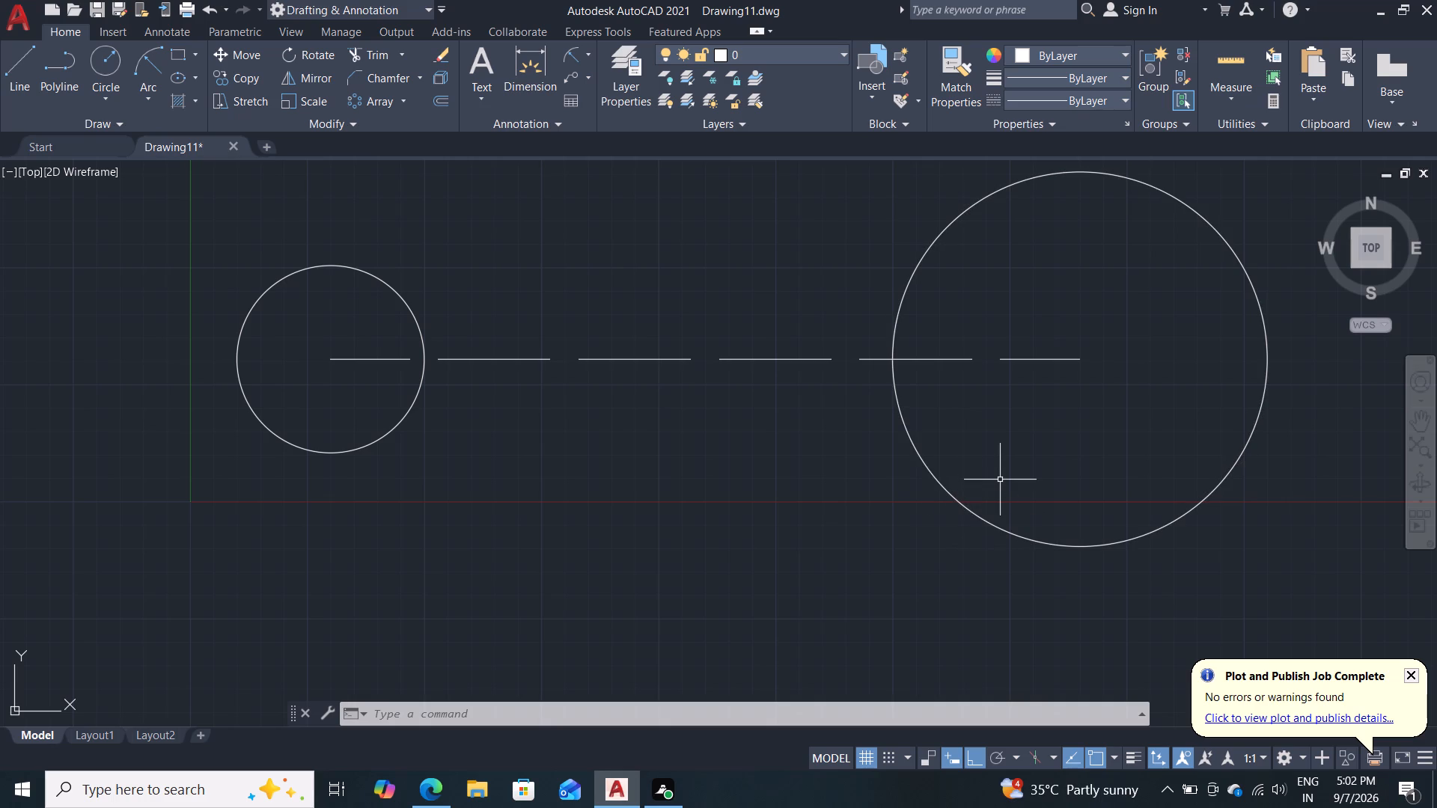
Draw a line about 16 long from the radius 20 circle's center at an angle of 330 degrees.
{"action": "left_click", "coordinate": [16, 76]}
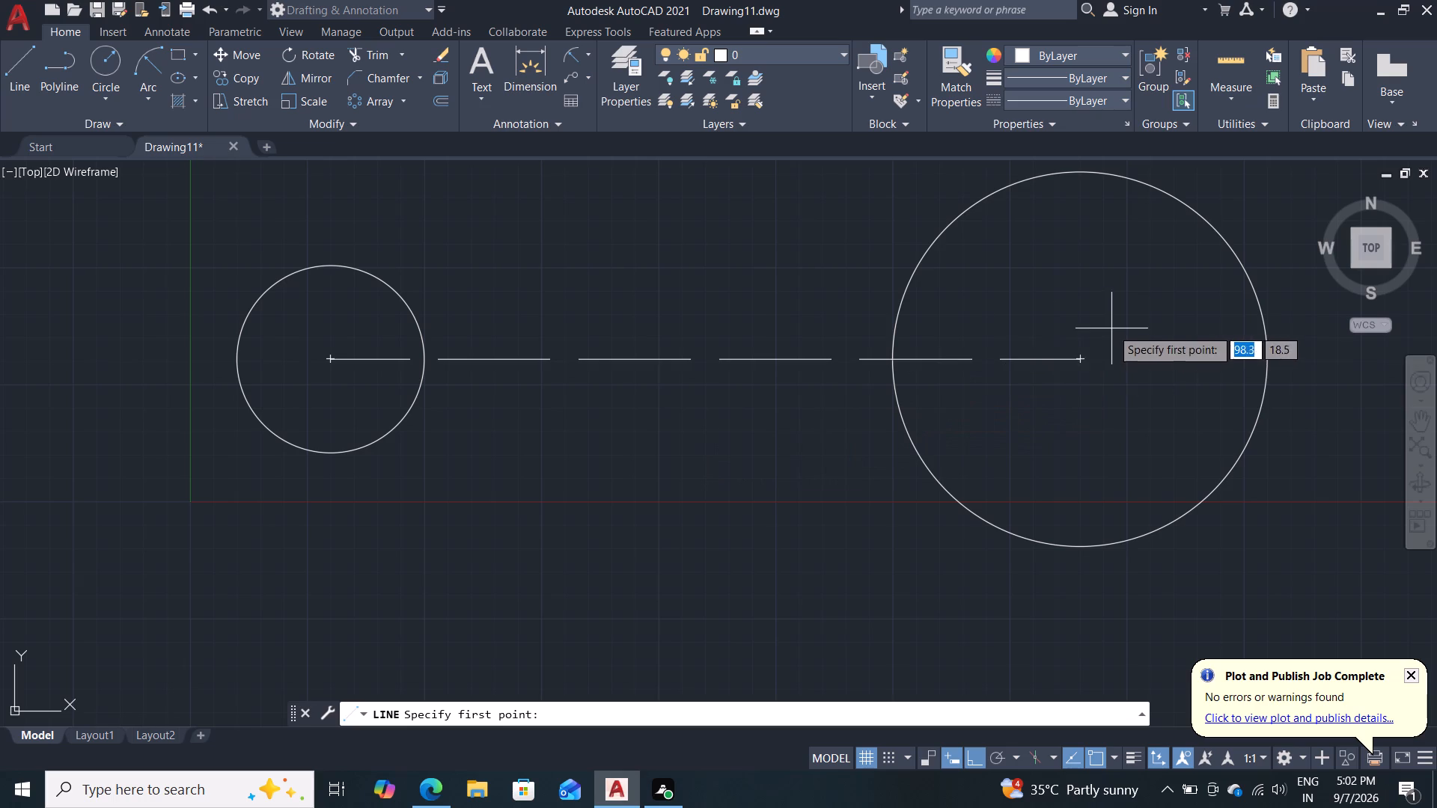
{"action": "left_click", "coordinate": [1085, 358]}
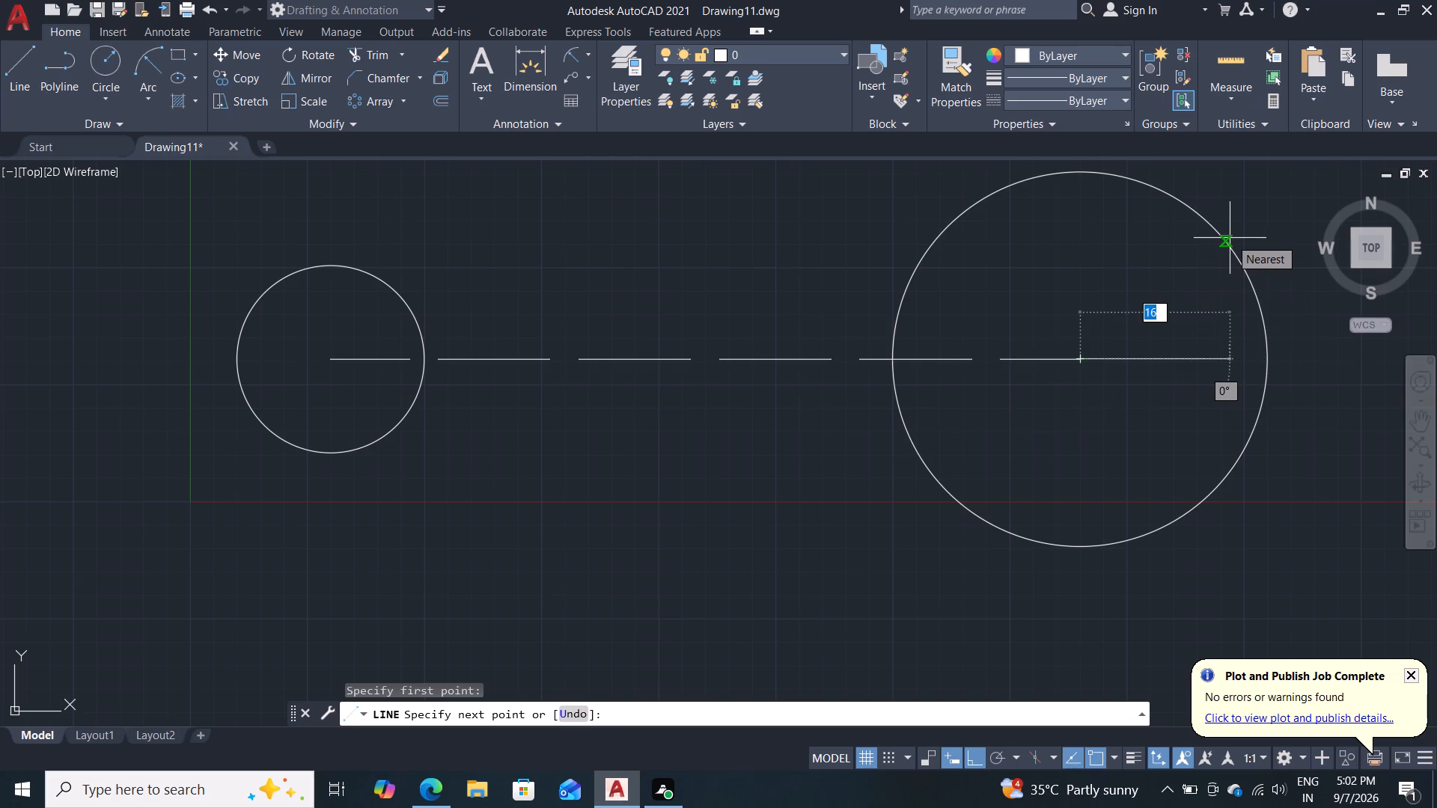
{"action": "key", "text": "Tab"}
{"action": "type", "text": "30"}
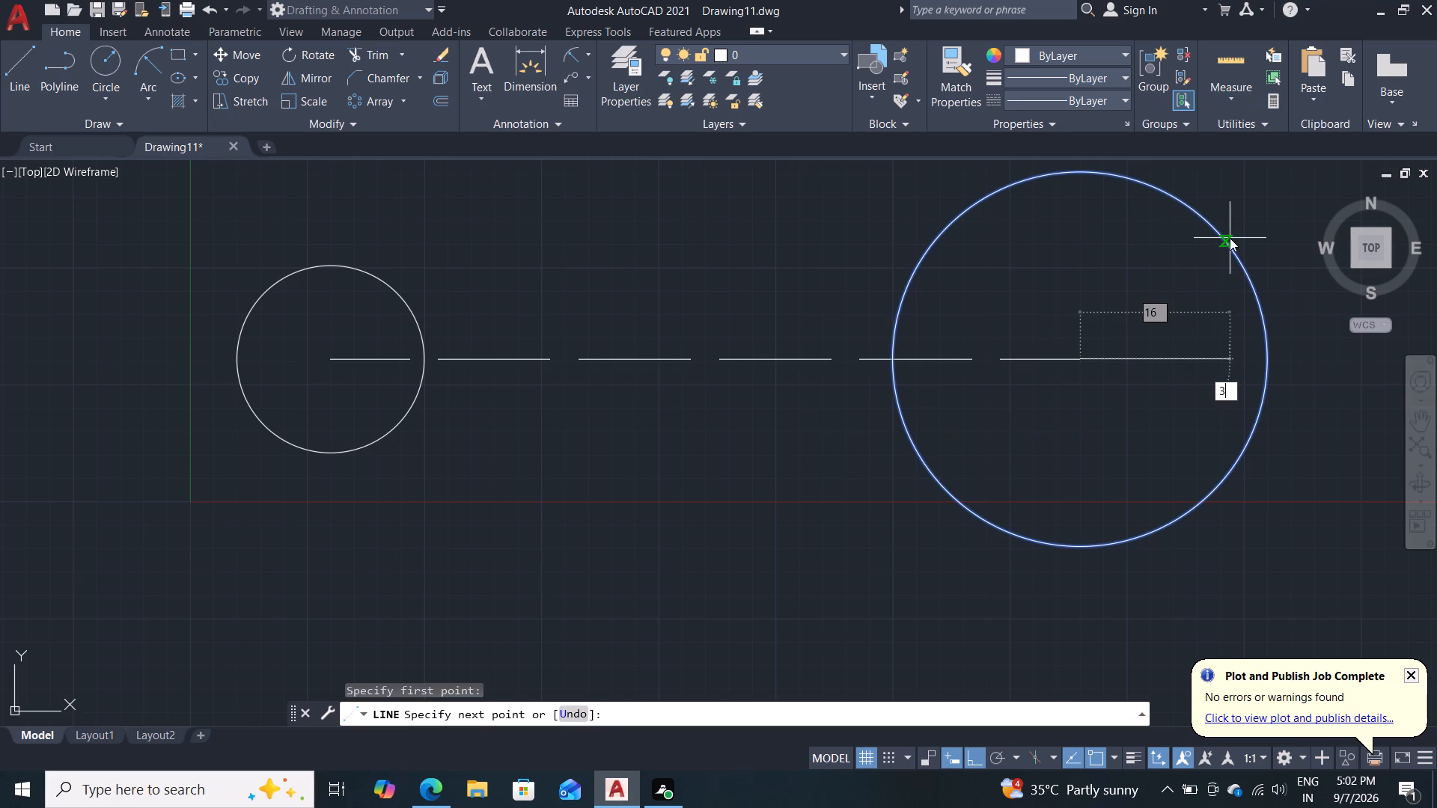
{"action": "key", "text": "BackSpace"}
{"action": "type", "text": "30"}
{"action": "key", "text": "Return"}
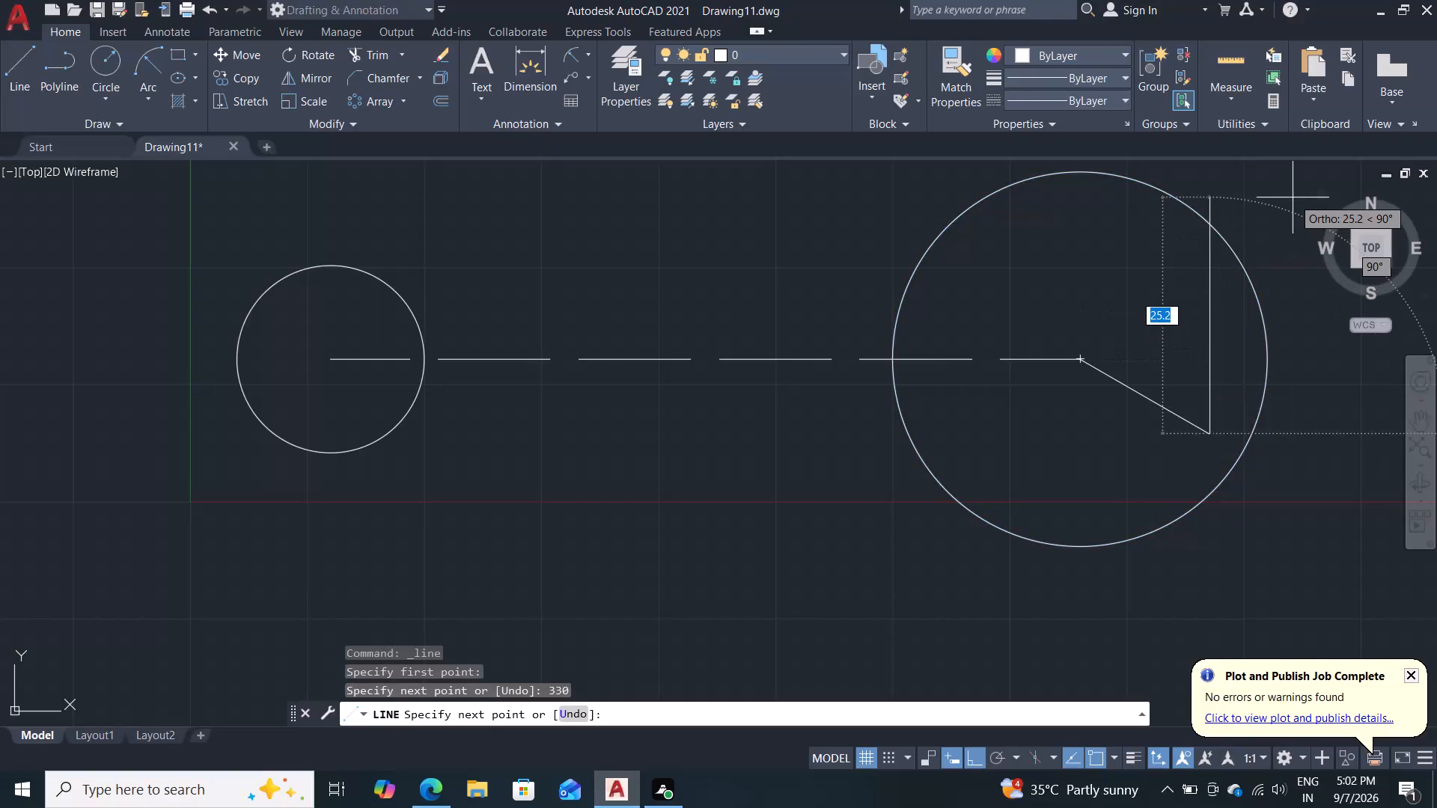
{"action": "key", "text": "Escape"}
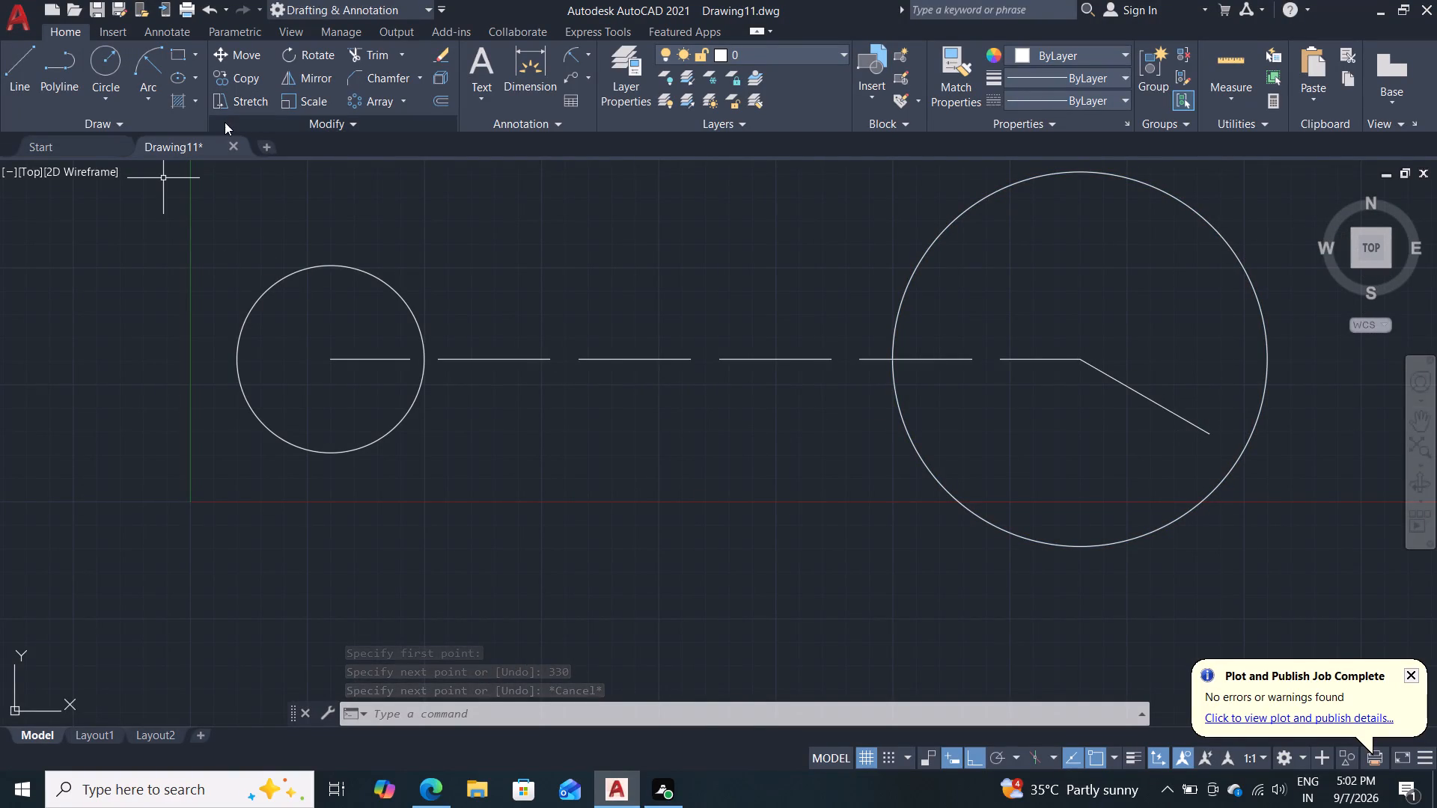
Extend the sloping line outward to meet the radius 20 circle.
{"action": "type", "text": "ex"}
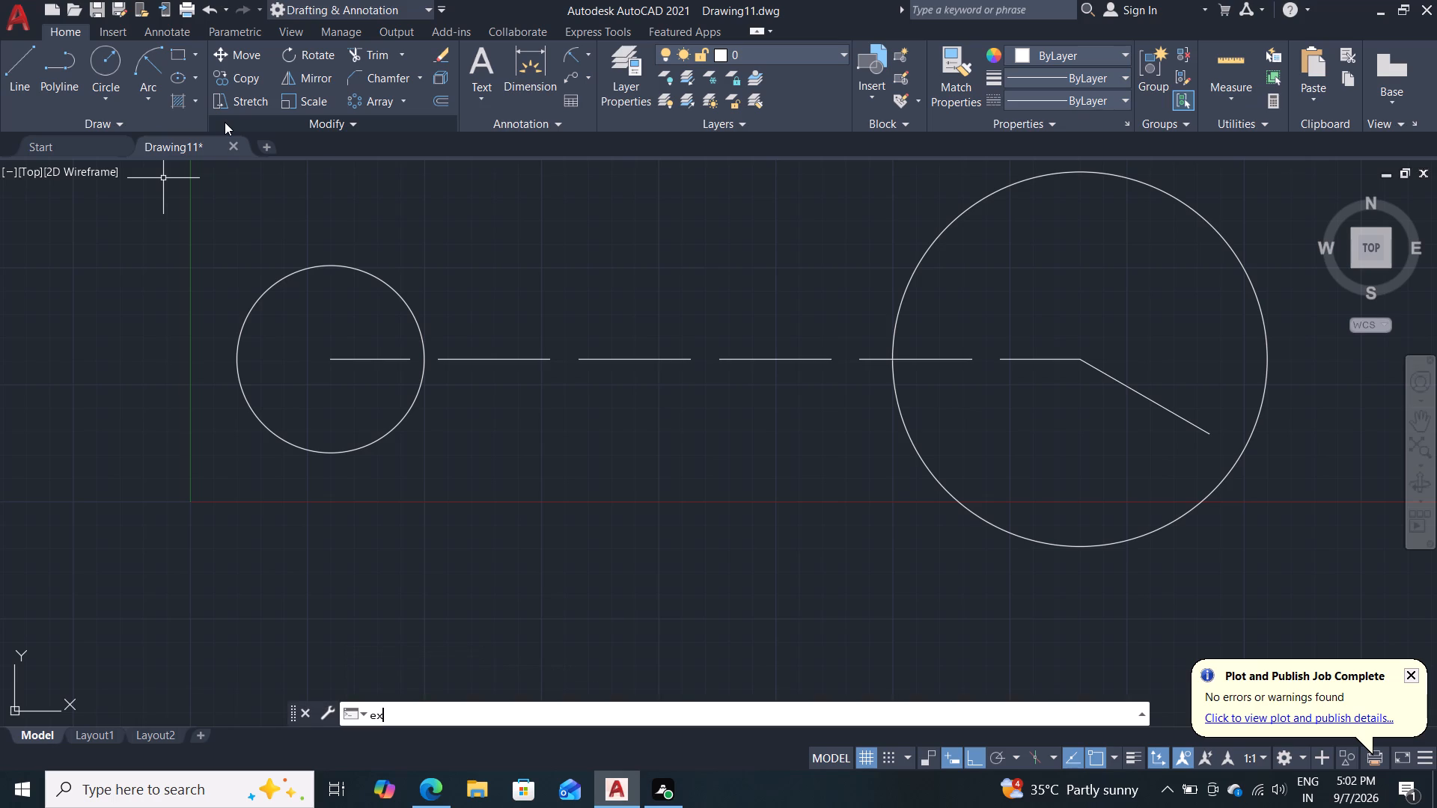
{"action": "key", "text": "Return"}
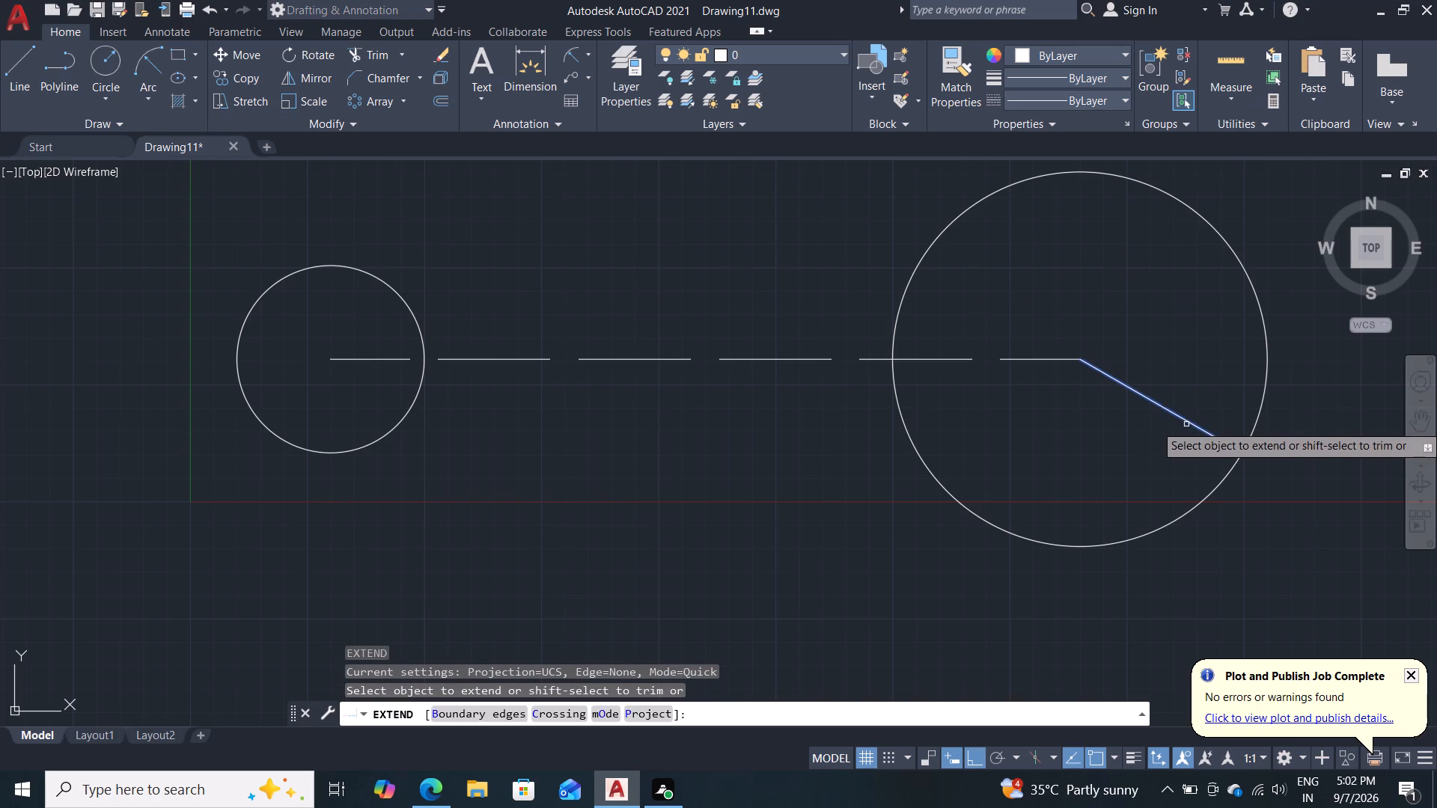
{"action": "left_click", "coordinate": [1189, 421]}
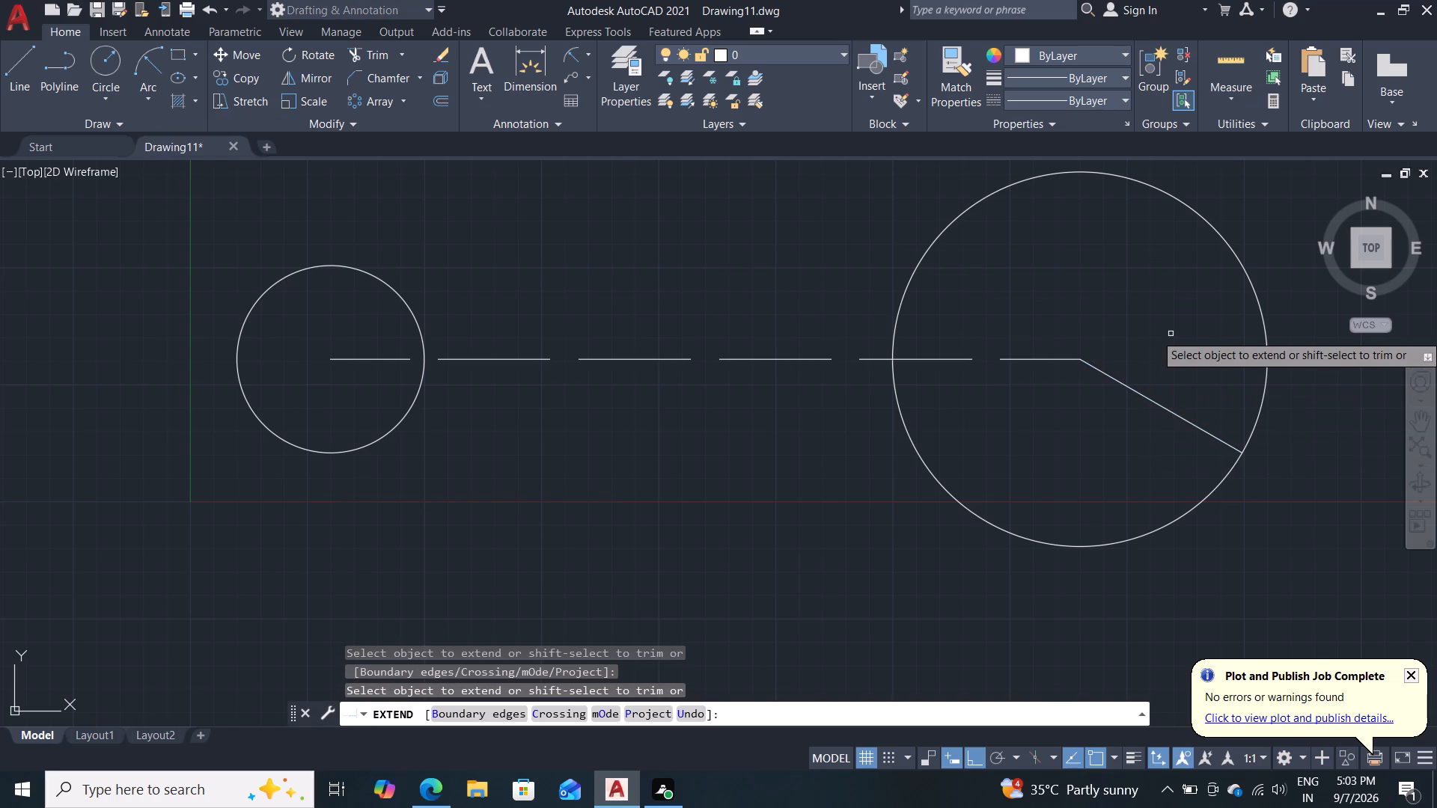
{"action": "key", "text": "Escape"}
{"action": "key", "text": "Escape"}
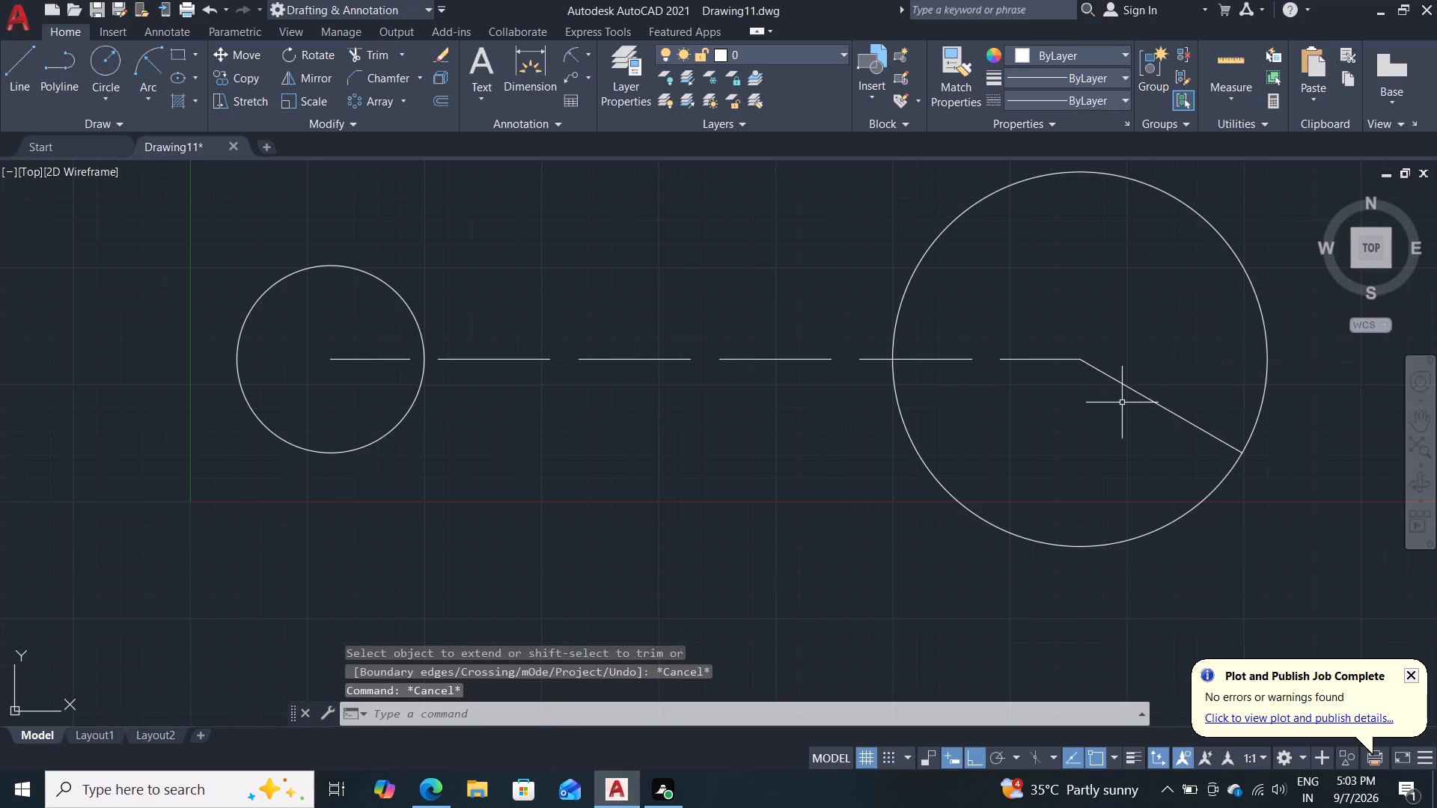
Offset the sloping line by 8 to both sides, once above it and once below it.
{"action": "key", "text": "o"}
{"action": "key", "text": "Return"}
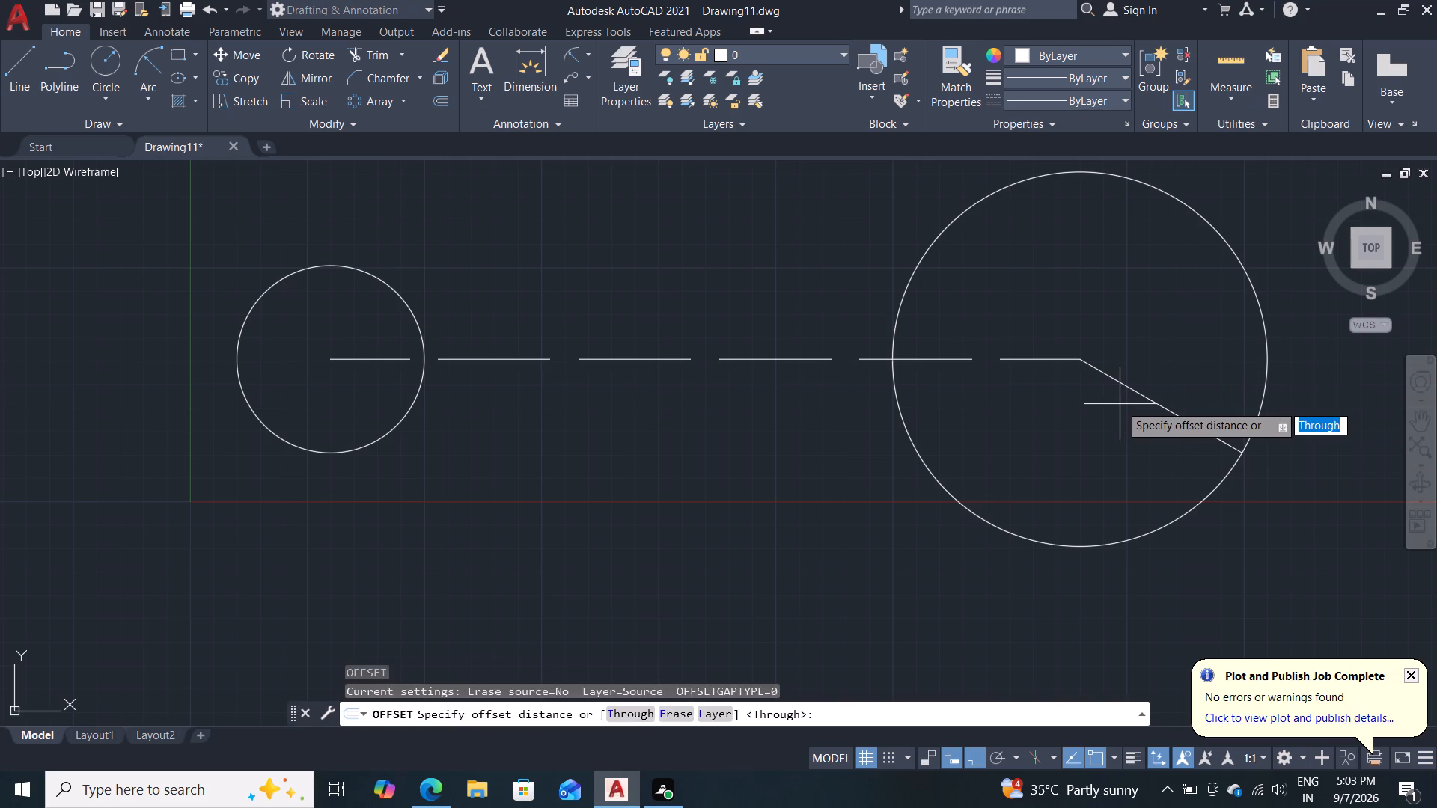
{"action": "key", "text": "8"}
{"action": "key", "text": "Return"}
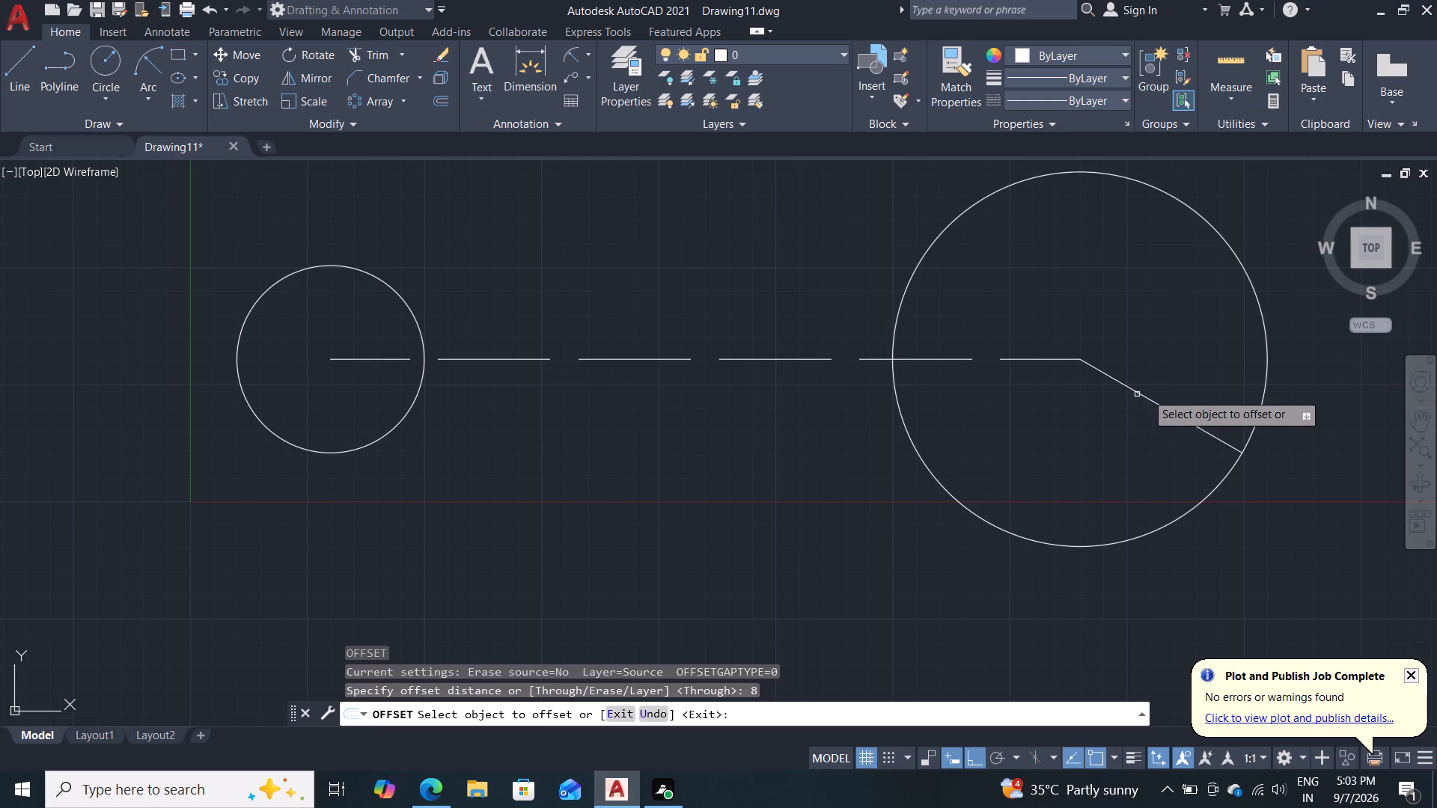
{"action": "left_click_drag", "start_coordinate": [1175, 417], "coordinate": [1189, 394]}
{"action": "left_click", "coordinate": [1233, 334]}
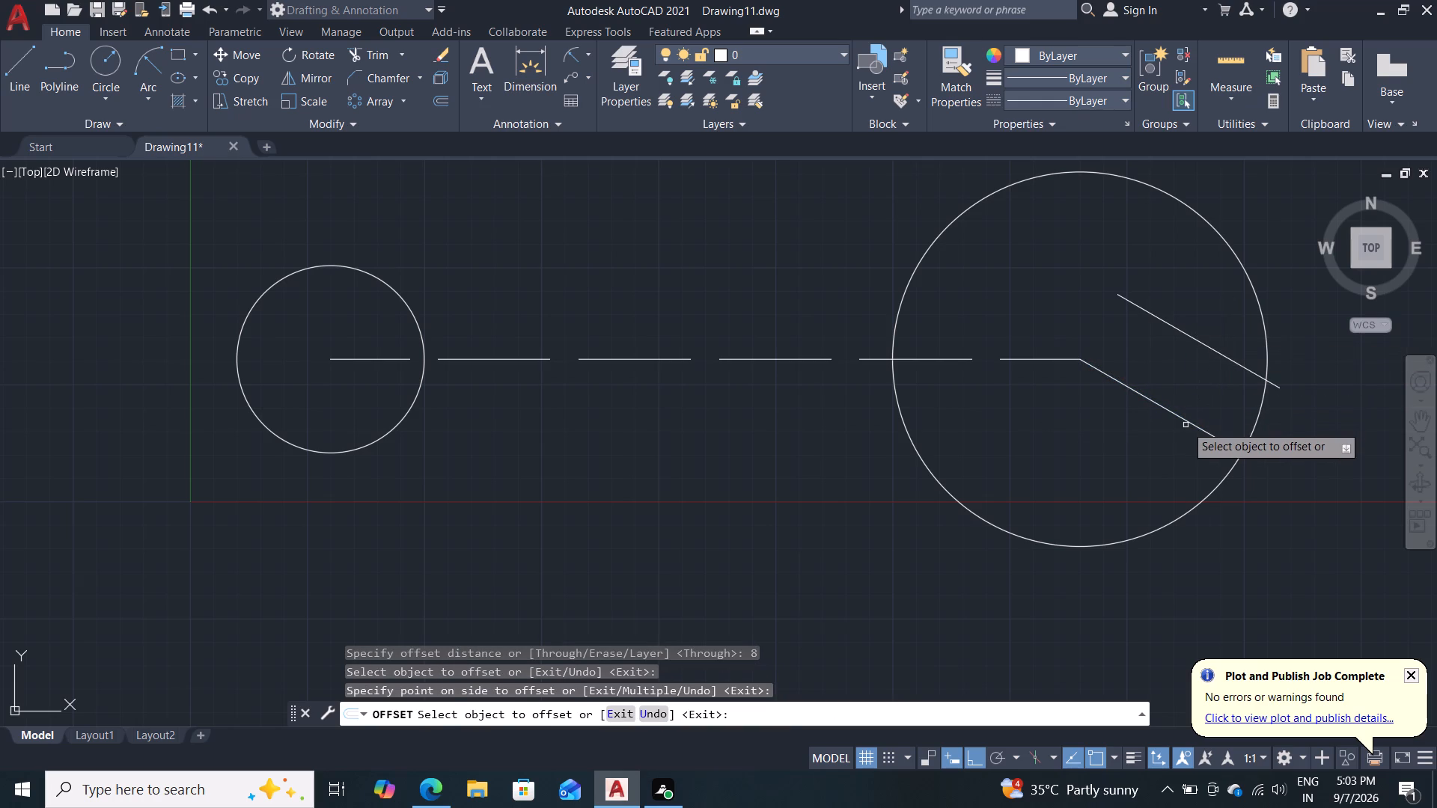
{"action": "left_click", "coordinate": [1190, 421]}
{"action": "left_click", "coordinate": [1132, 474]}
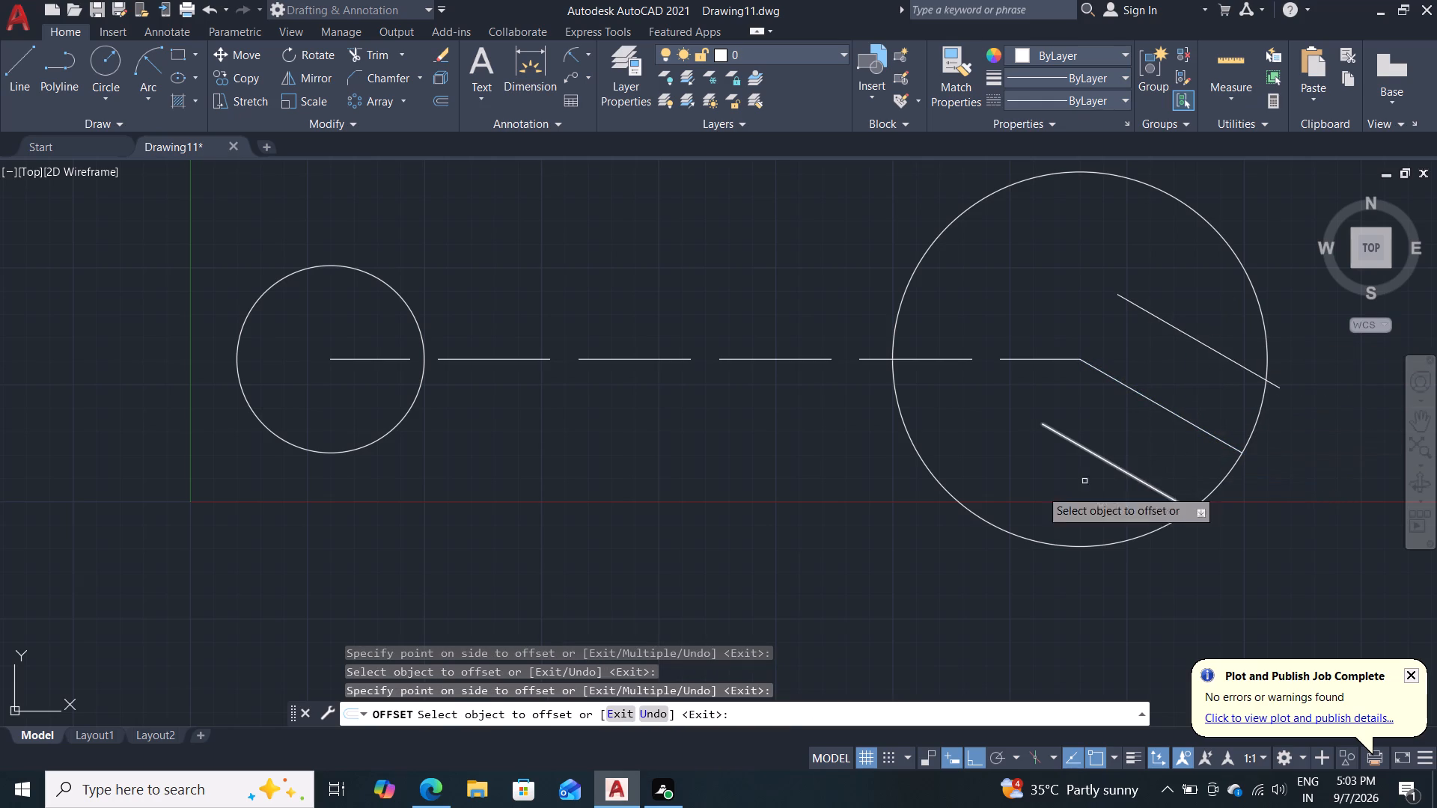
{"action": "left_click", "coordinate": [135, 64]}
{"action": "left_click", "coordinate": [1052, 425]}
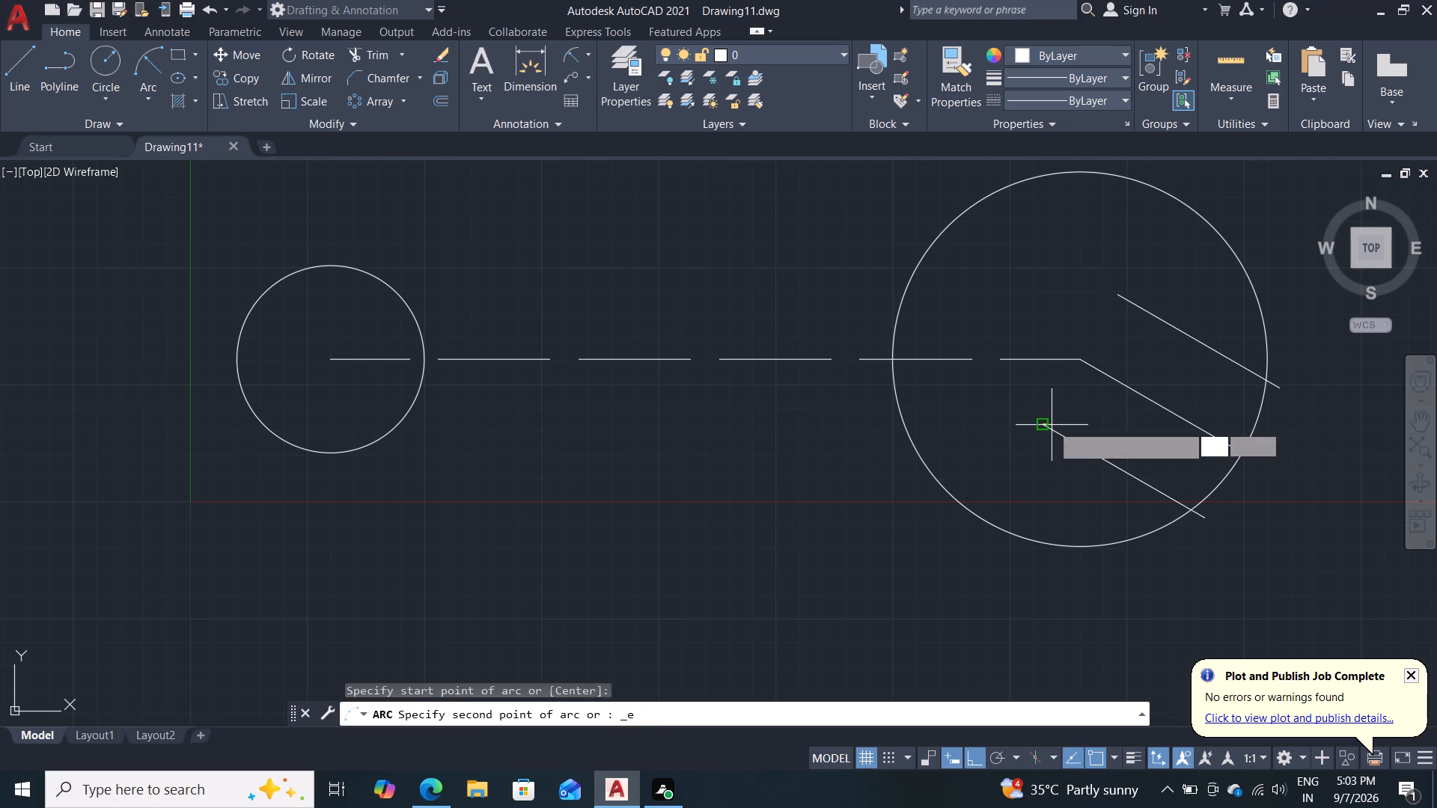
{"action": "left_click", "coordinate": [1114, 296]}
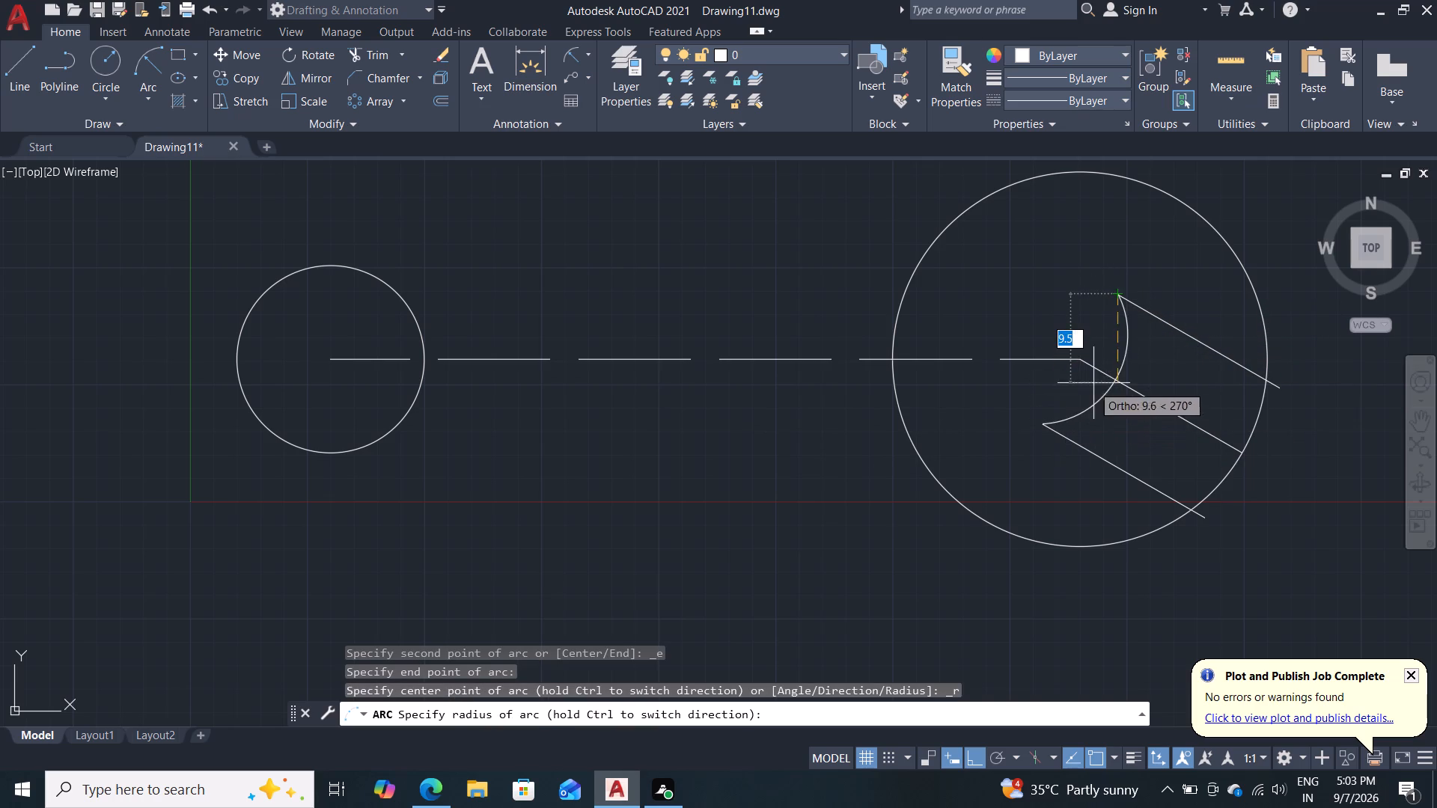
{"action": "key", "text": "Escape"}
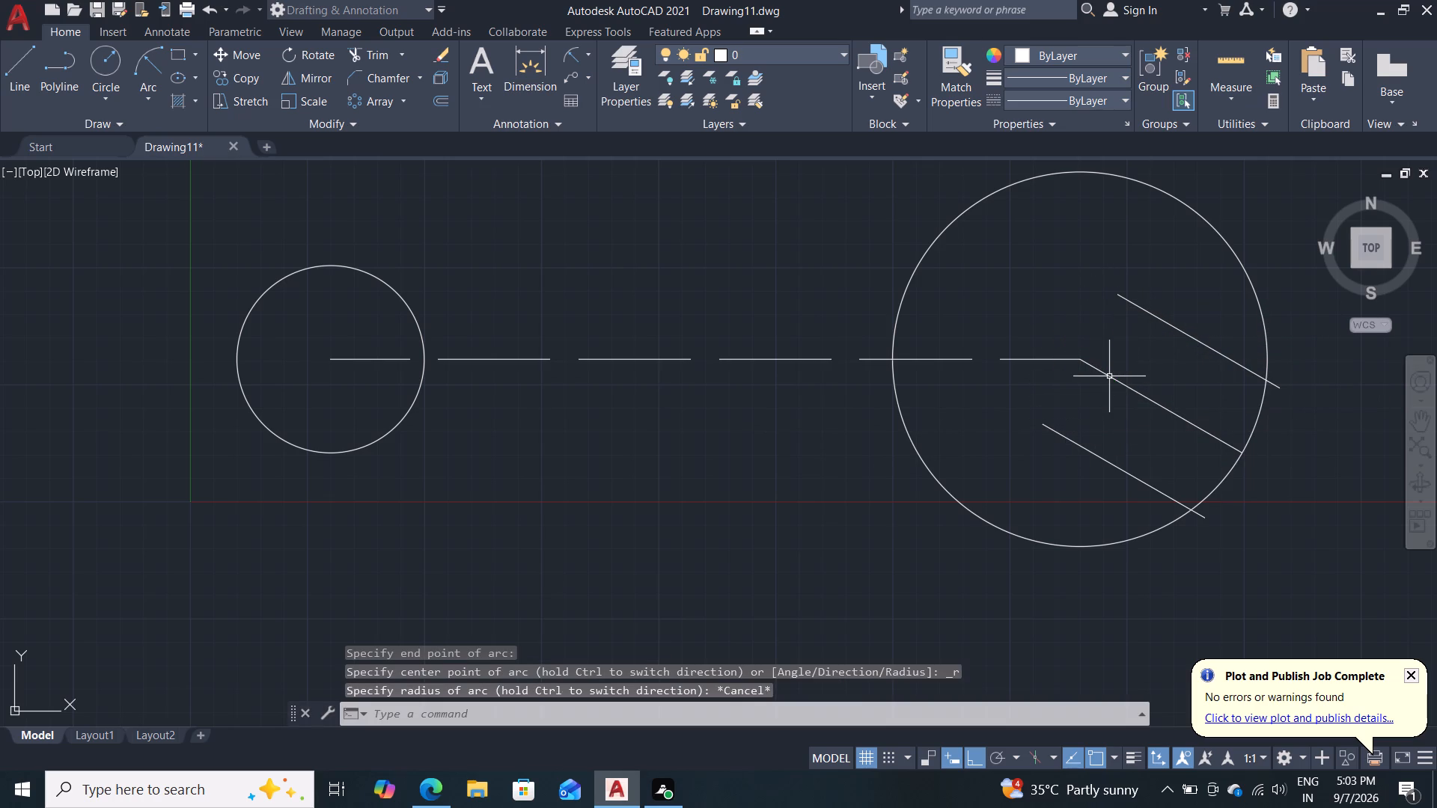
Draw a Start, End, Radius arc of radius 12 from the upper offset line's inner end to the lower one's inner end.
{"action": "left_click", "coordinate": [154, 97]}
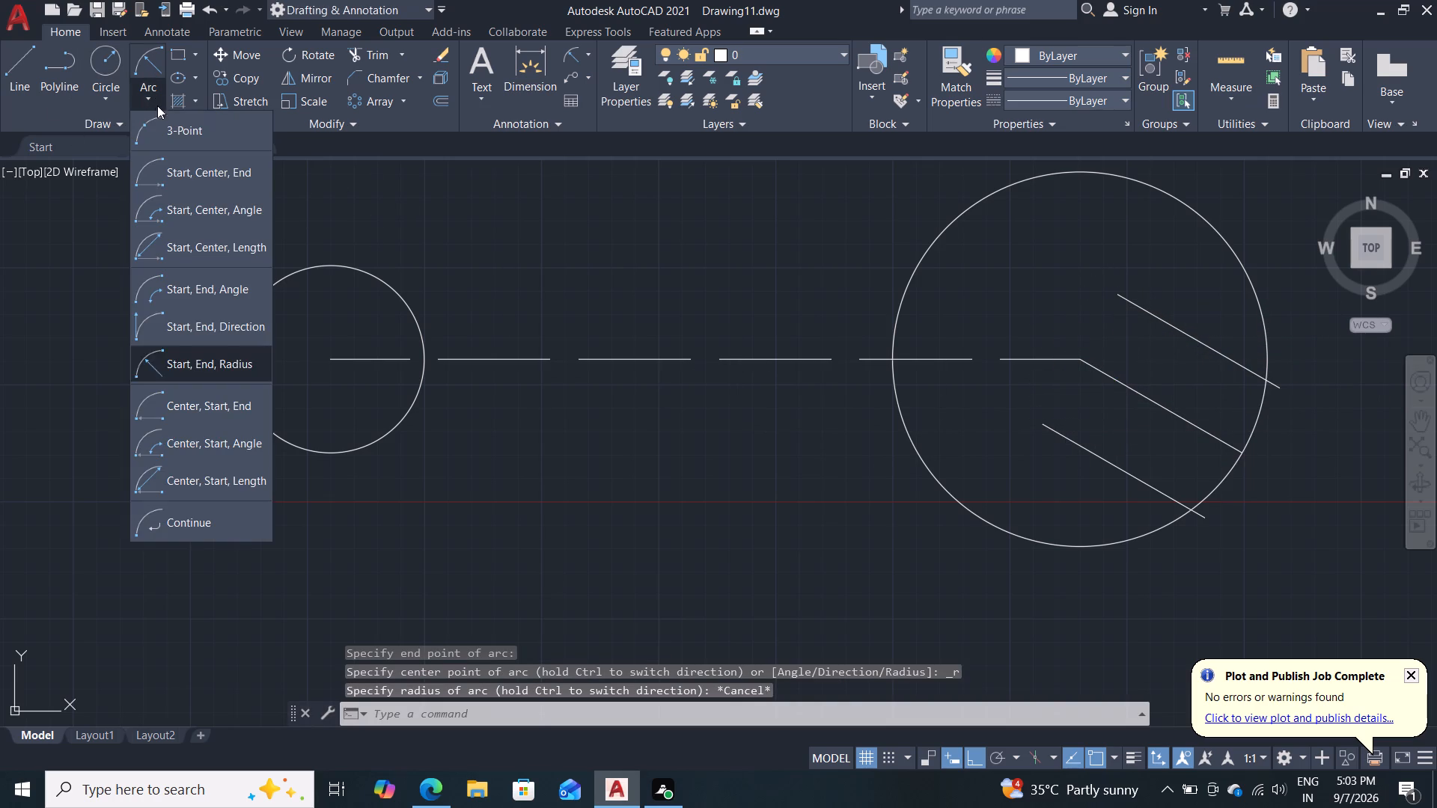
{"action": "left_click", "coordinate": [213, 361]}
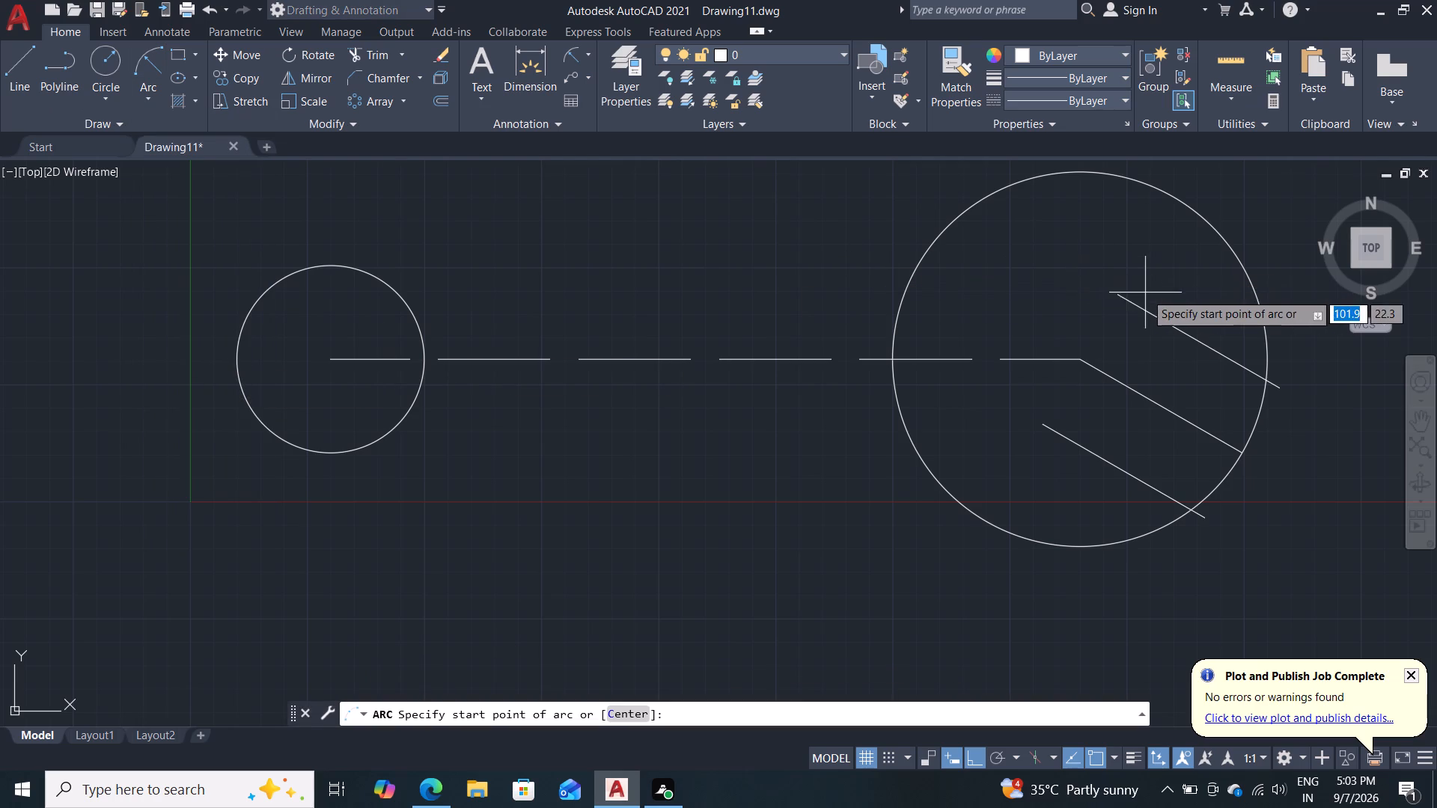
{"action": "left_click", "coordinate": [1119, 293]}
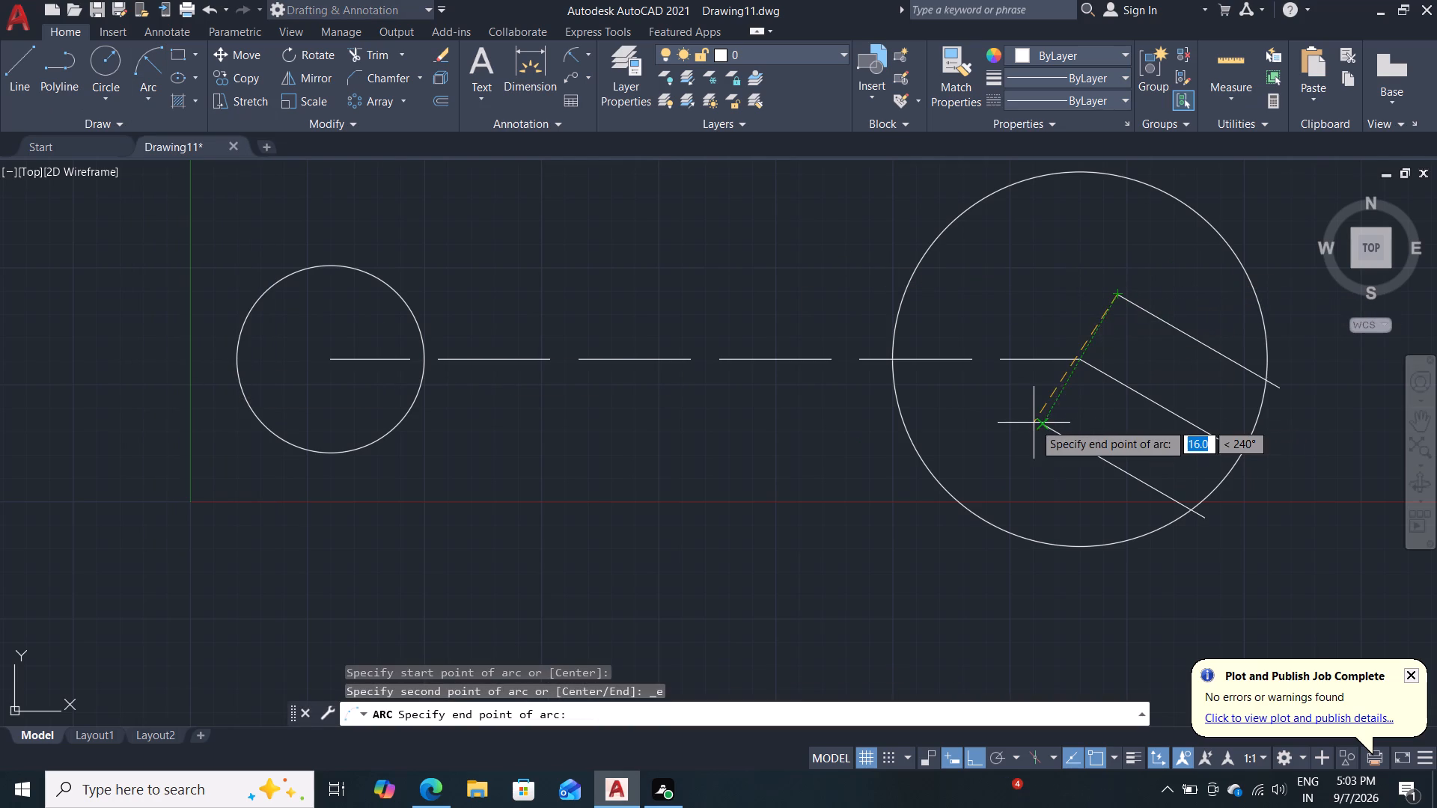
{"action": "left_click", "coordinate": [1050, 423]}
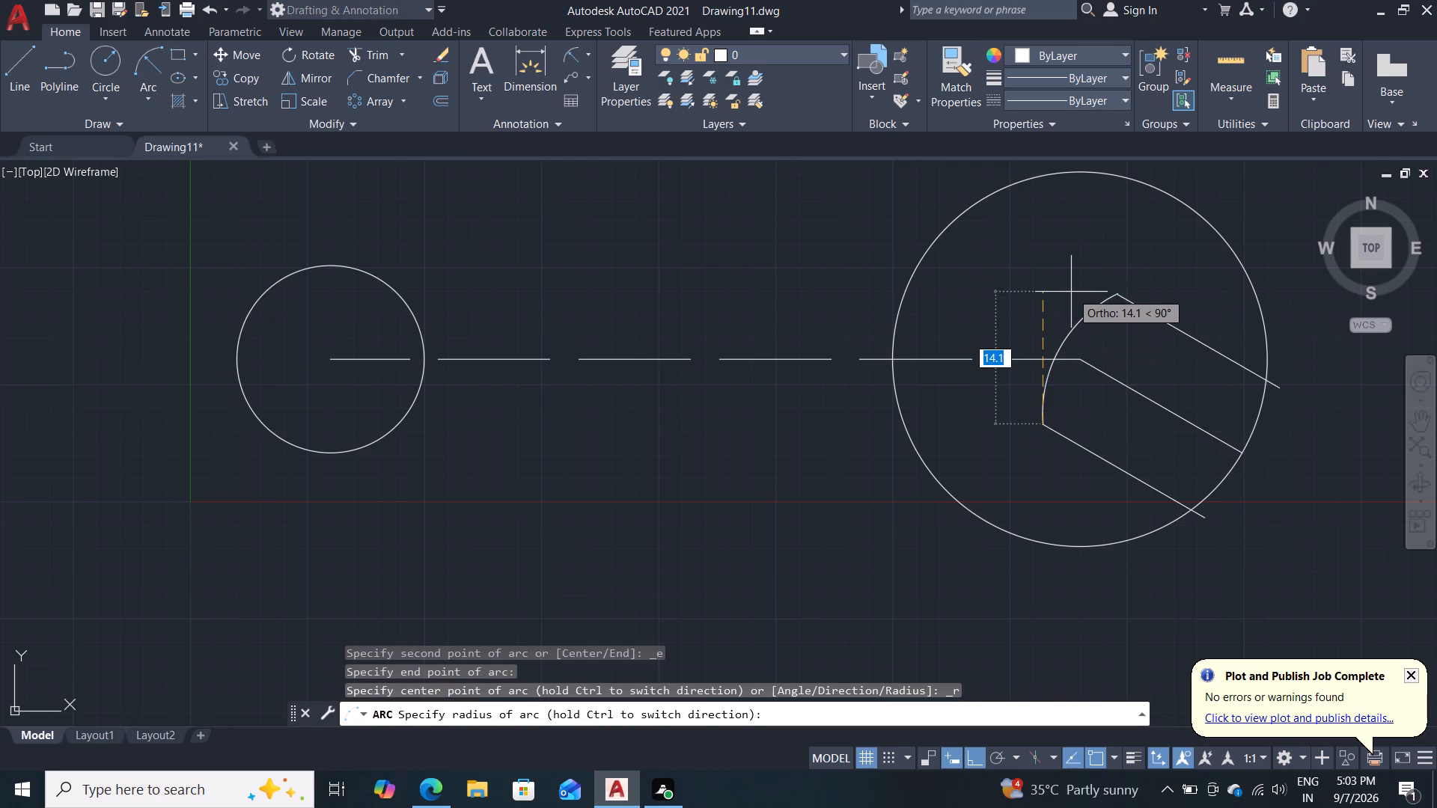
{"action": "type", "text": "12"}
{"action": "key", "text": "Return"}
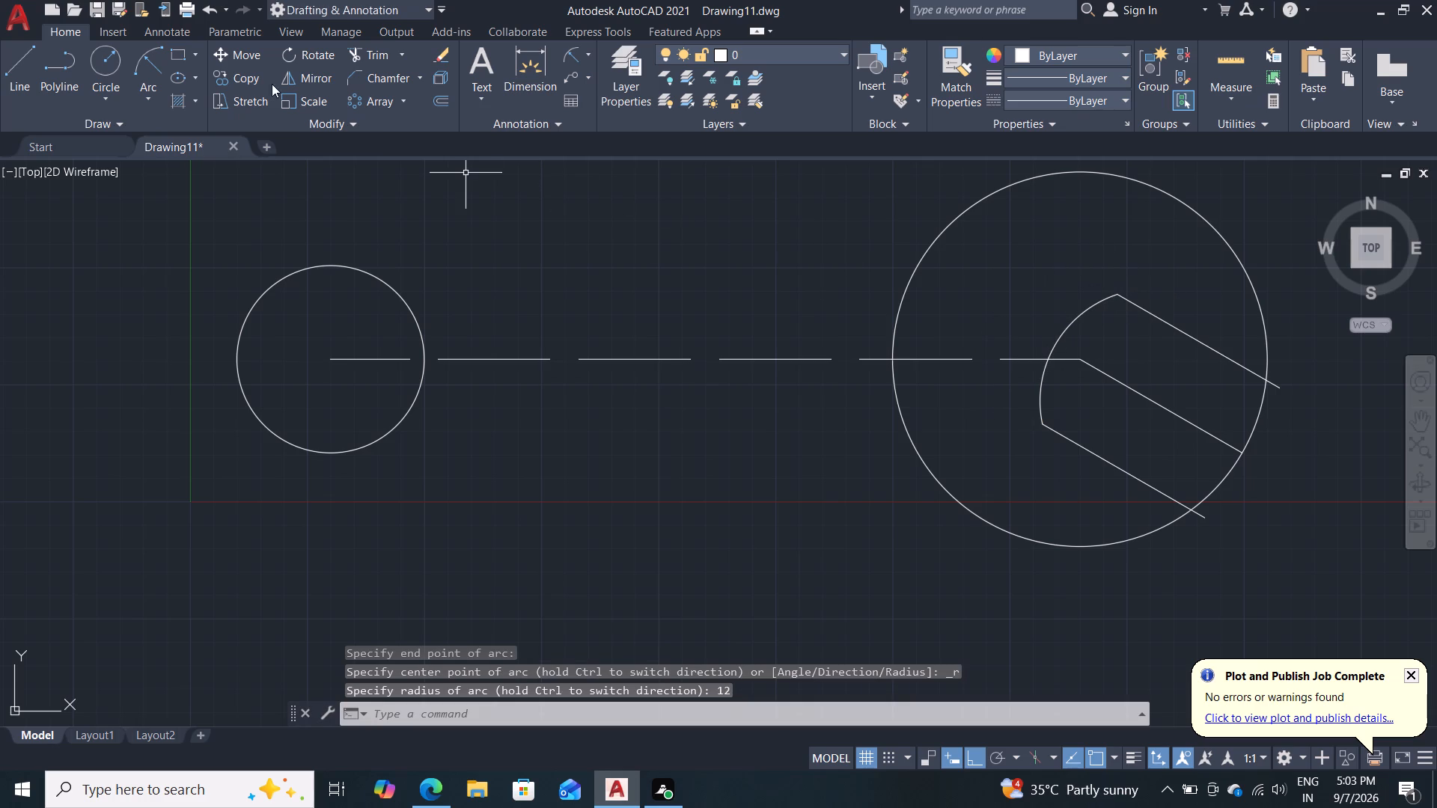
Trim the ends of the two offset lines that project beyond the radius 20 circle.
{"action": "left_click", "coordinate": [370, 50]}
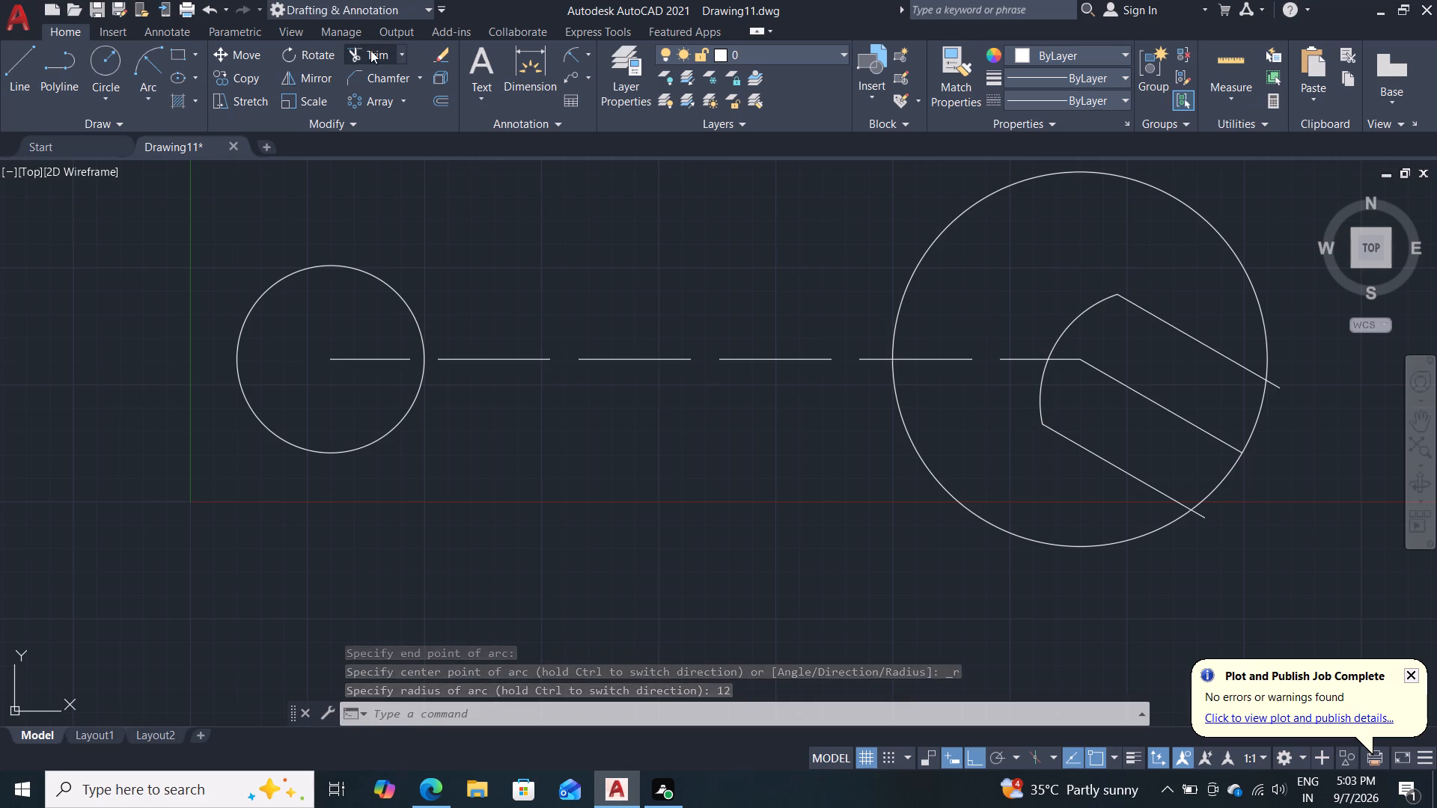
{"action": "left_click", "coordinate": [1202, 517]}
{"action": "left_click", "coordinate": [1281, 387]}
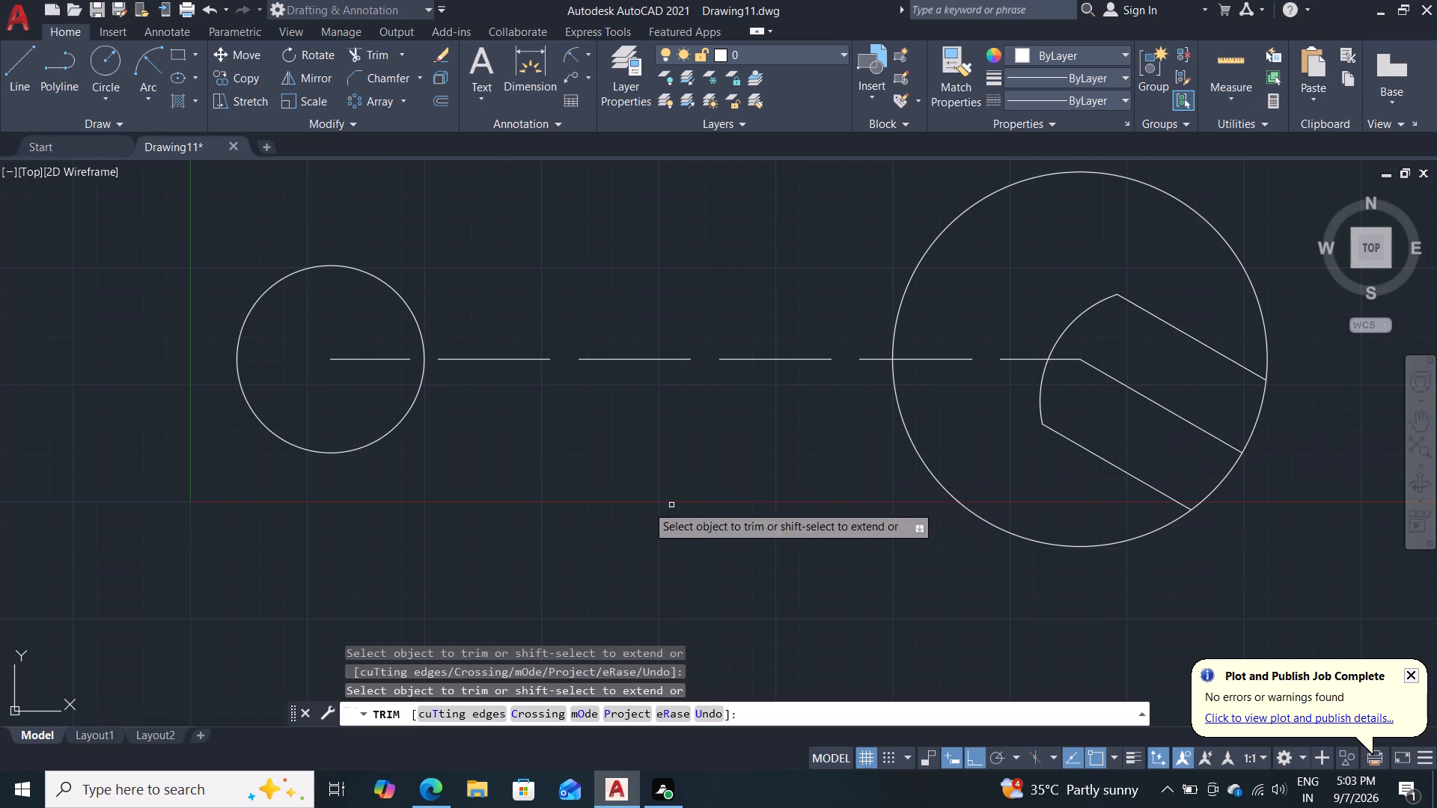
{"action": "key", "text": "Escape"}
{"action": "key", "text": "Escape"}
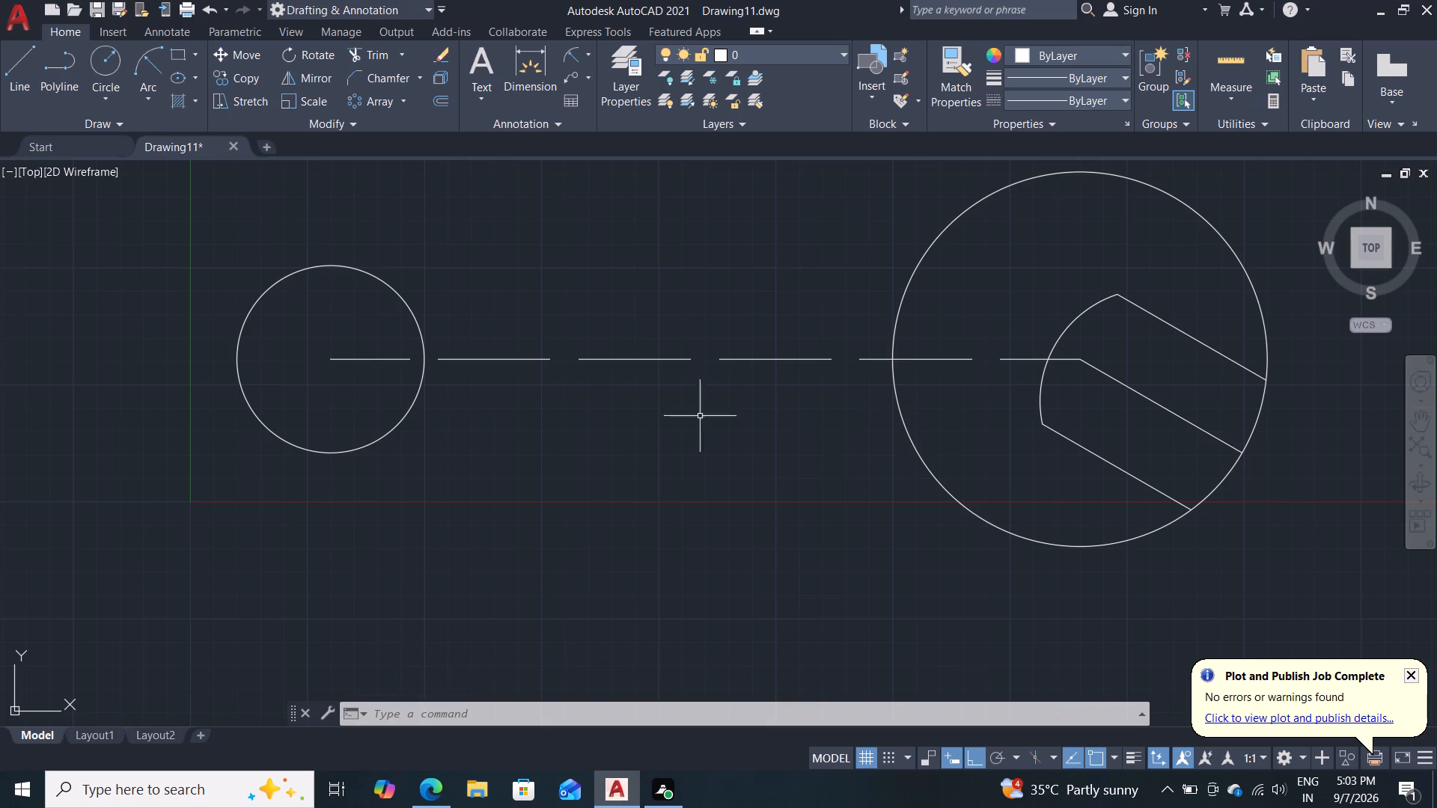
Trim away the radius 20 circle's portion between the two offset lines to open the slot mouth.
{"action": "left_click", "coordinate": [382, 53]}
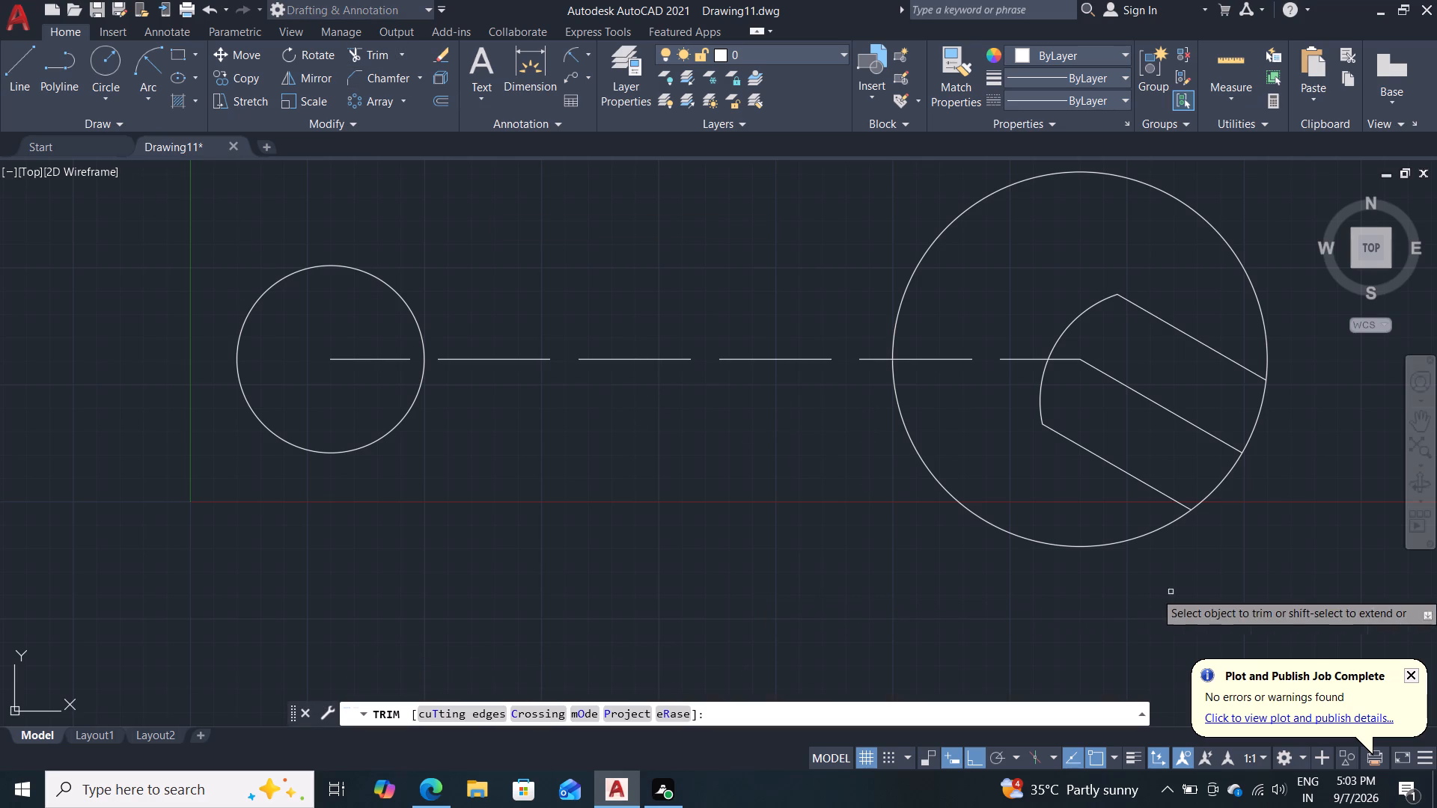
{"action": "left_click_drag", "start_coordinate": [1292, 544], "coordinate": [1283, 531]}
{"action": "left_click_drag", "start_coordinate": [1178, 472], "coordinate": [1188, 469]}
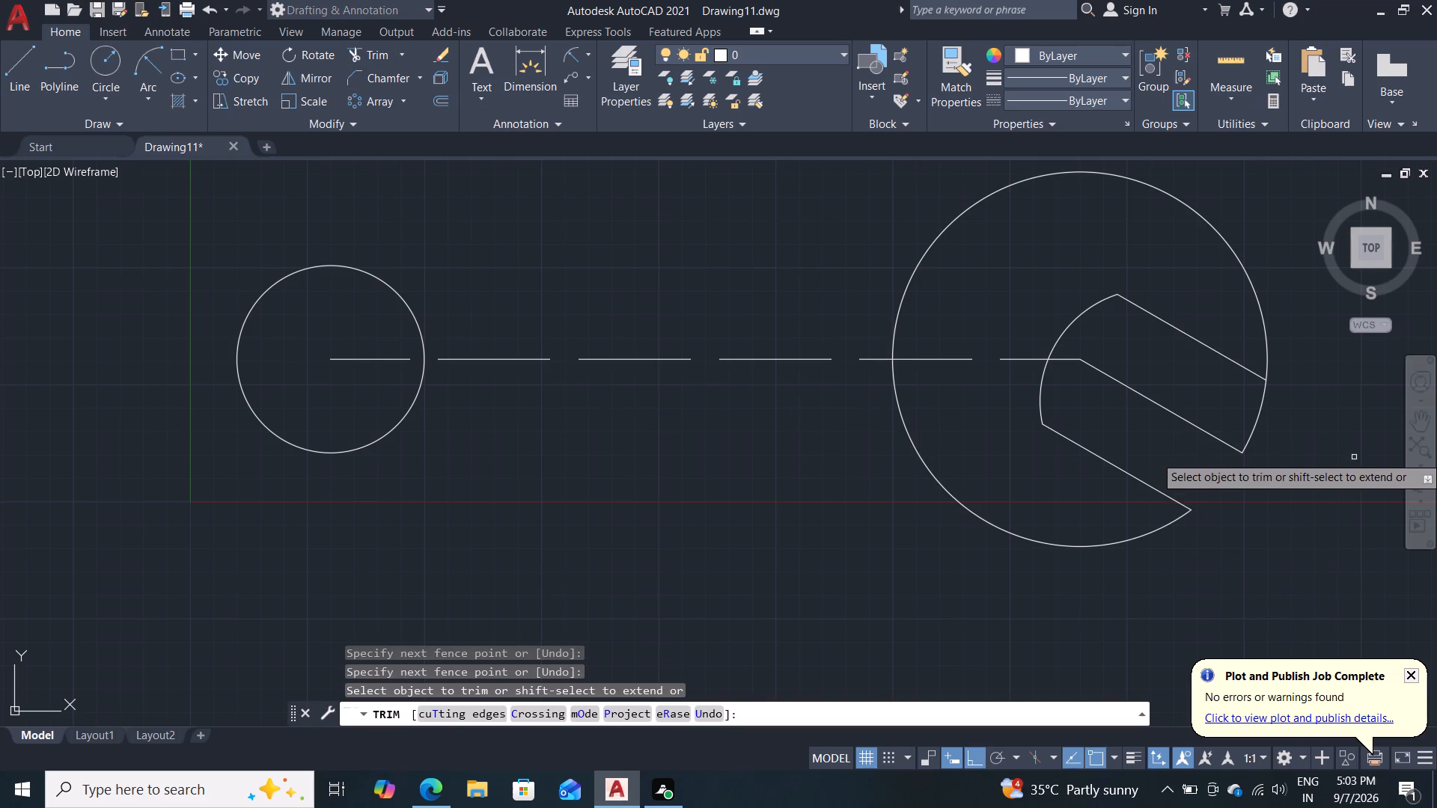
{"action": "left_click_drag", "start_coordinate": [1351, 453], "coordinate": [1343, 447]}
{"action": "left_click", "coordinate": [1239, 420]}
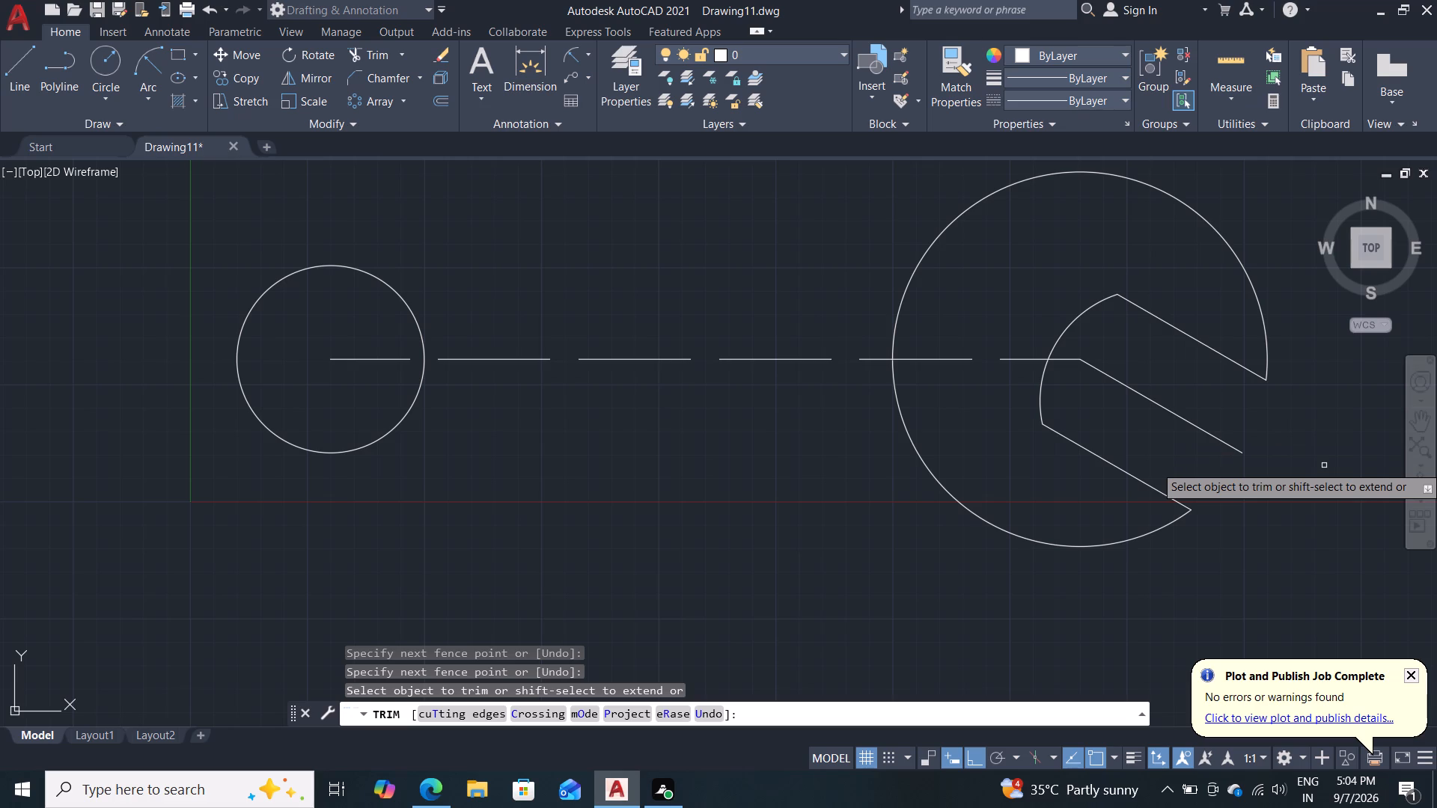
{"action": "key", "text": "Escape"}
{"action": "key", "text": "Escape"}
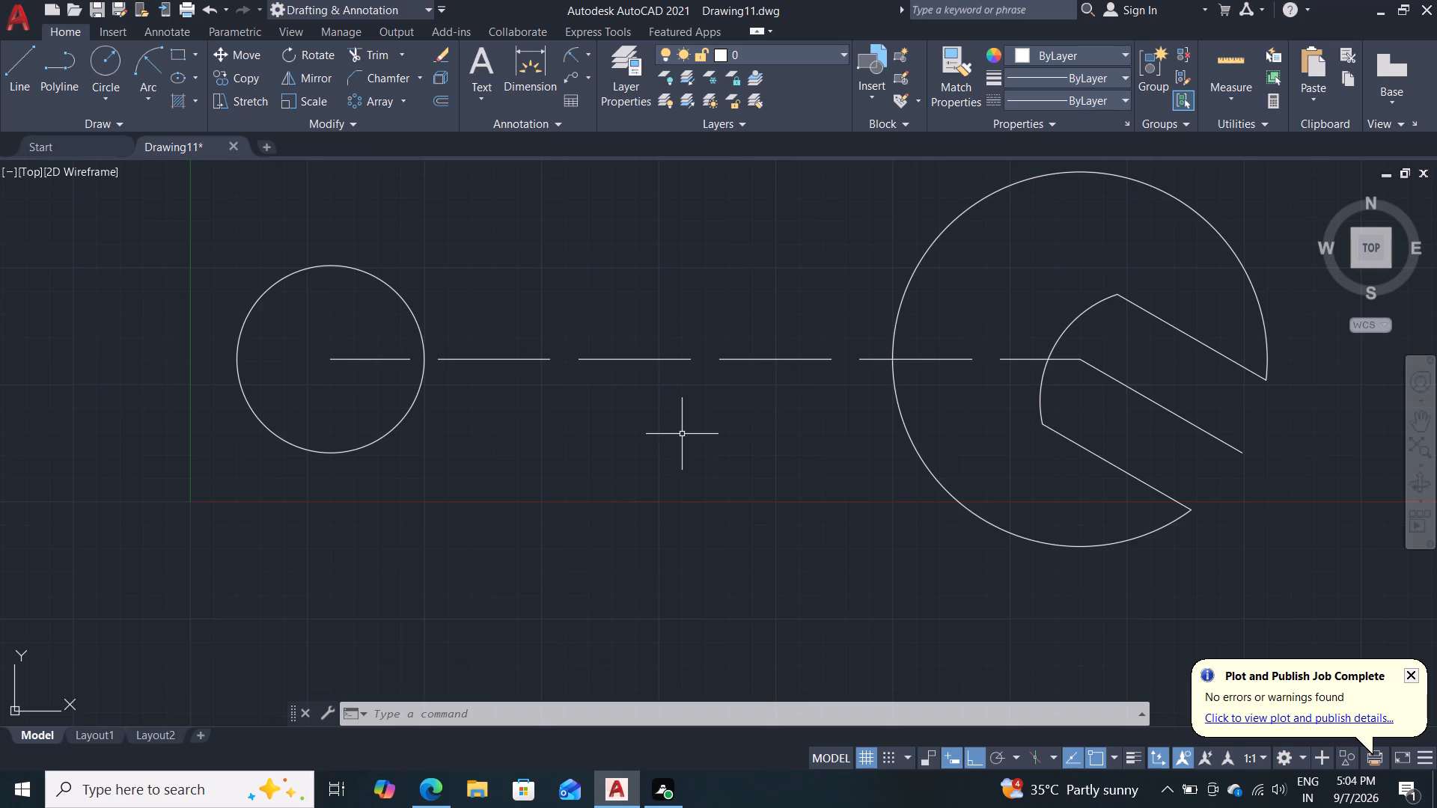
Draw a Tan, Tan, Radius circle of radius 150 tangent to the lower sides of the radius 10 and radius 20 circles.
{"action": "scroll", "coordinate": [682, 434], "scroll_direction": "down", "scroll_amount": 1}
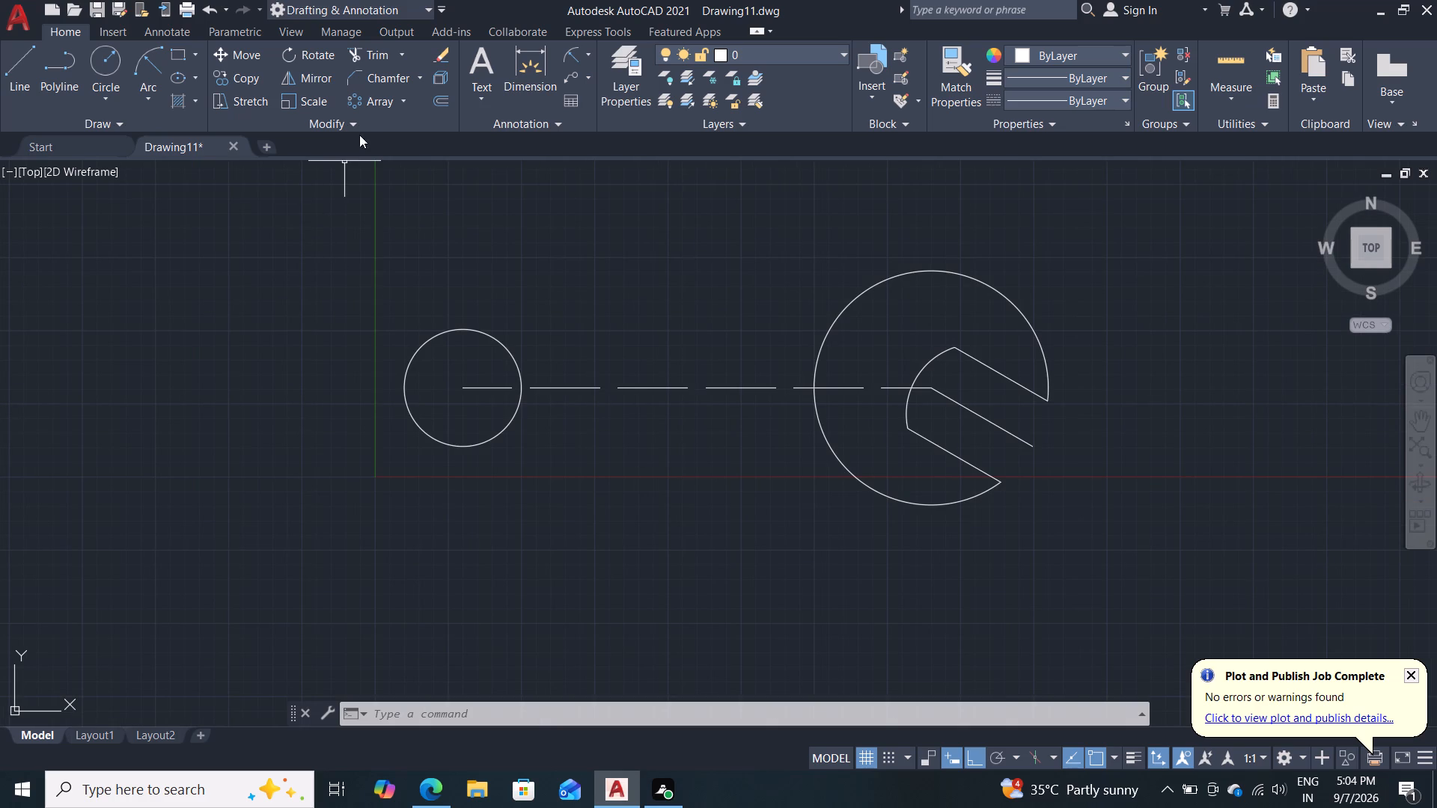
{"action": "left_click", "coordinate": [115, 97]}
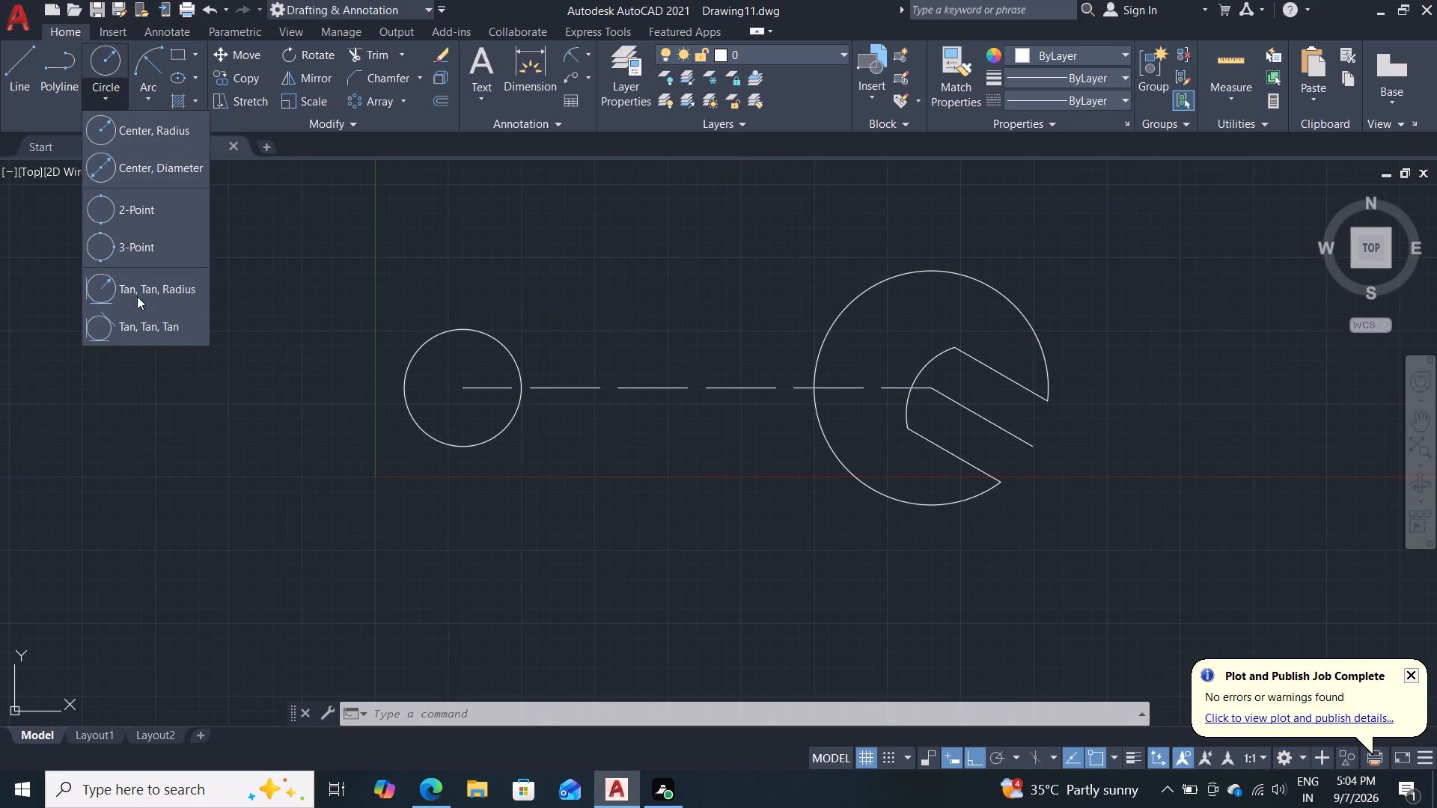
{"action": "left_click", "coordinate": [144, 303]}
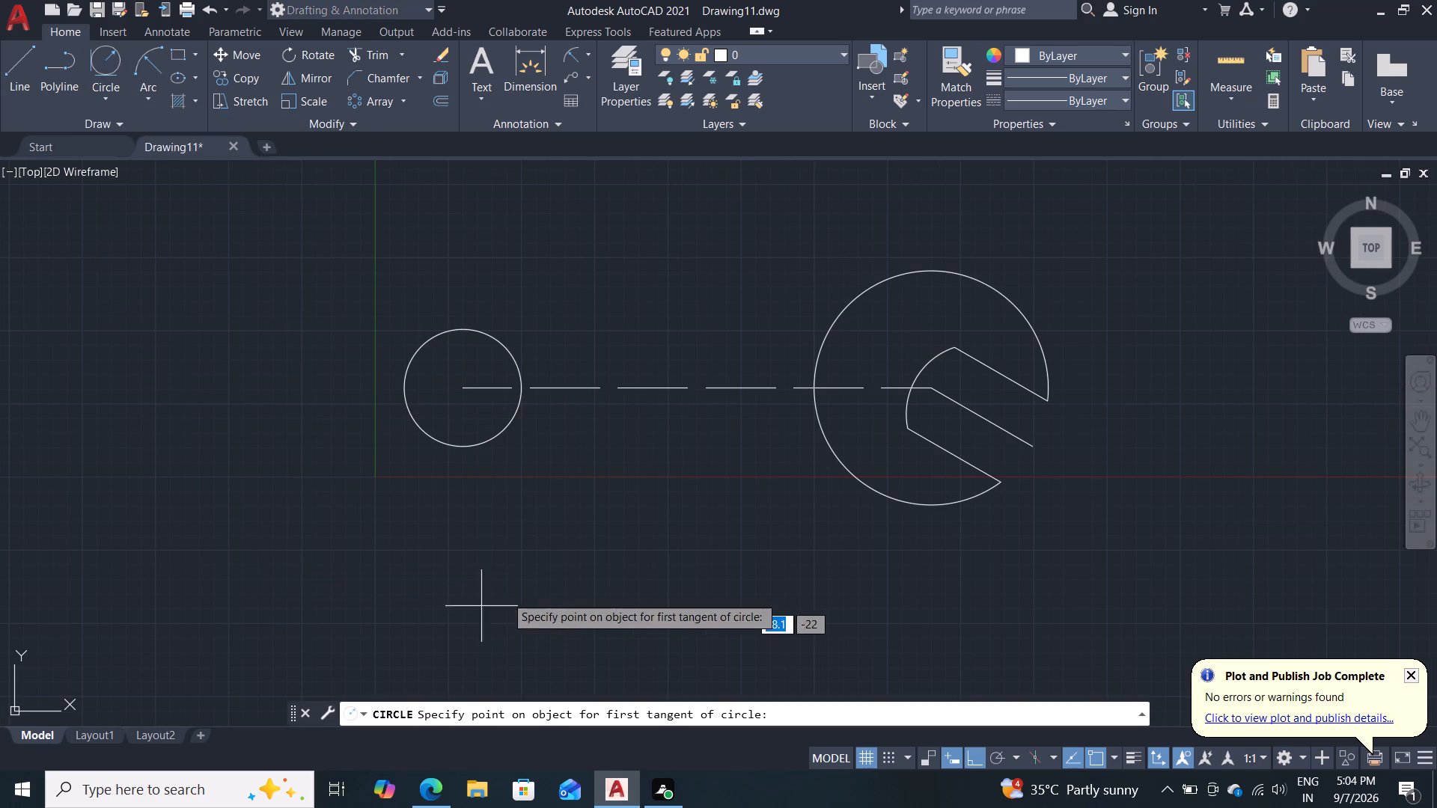
{"action": "left_click", "coordinate": [493, 445]}
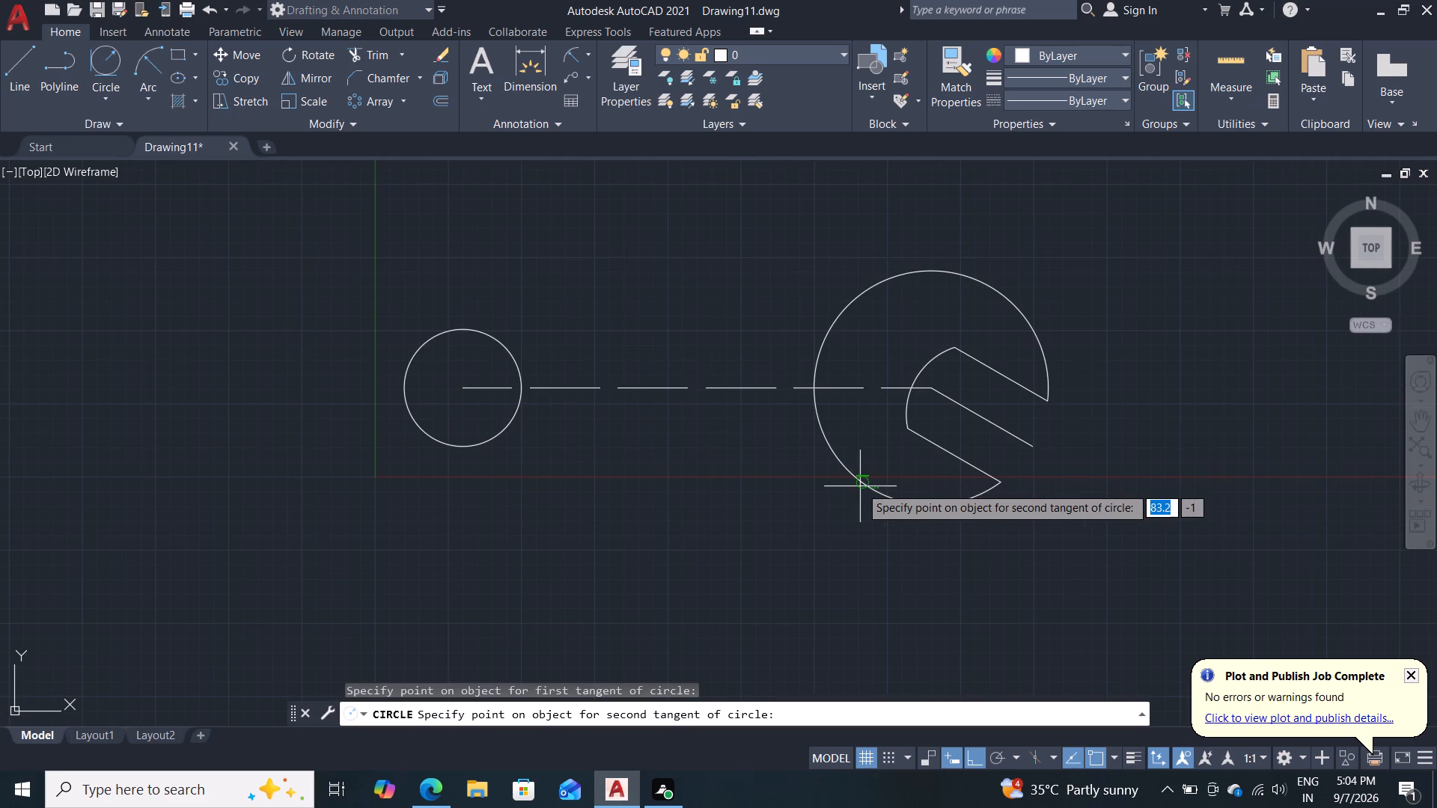
{"action": "left_click", "coordinate": [860, 486]}
{"action": "type", "text": "150"}
{"action": "key", "text": "Return"}
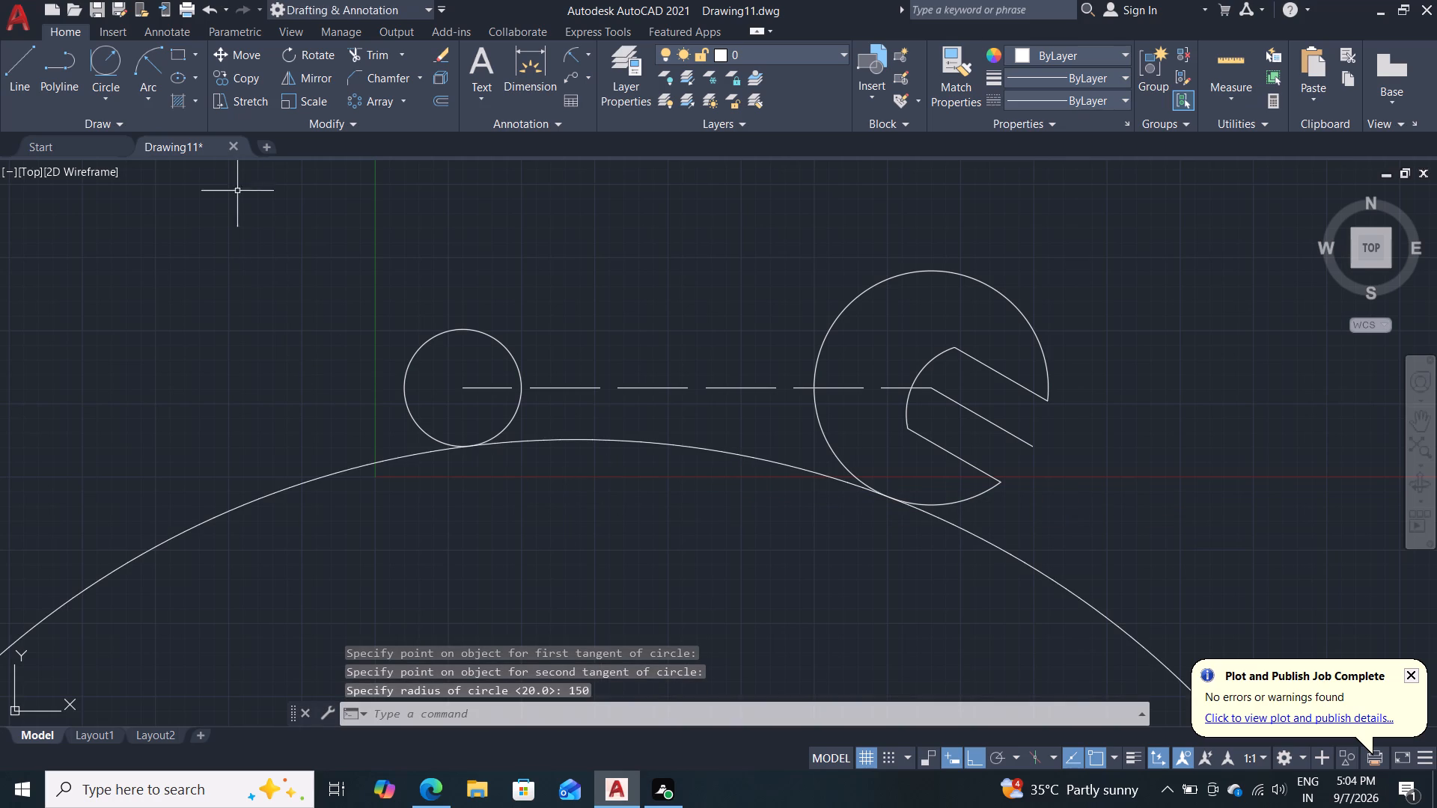
Trim the radius 150 circle, keeping only the lower arc between its two tangent points.
{"action": "left_click", "coordinate": [372, 52]}
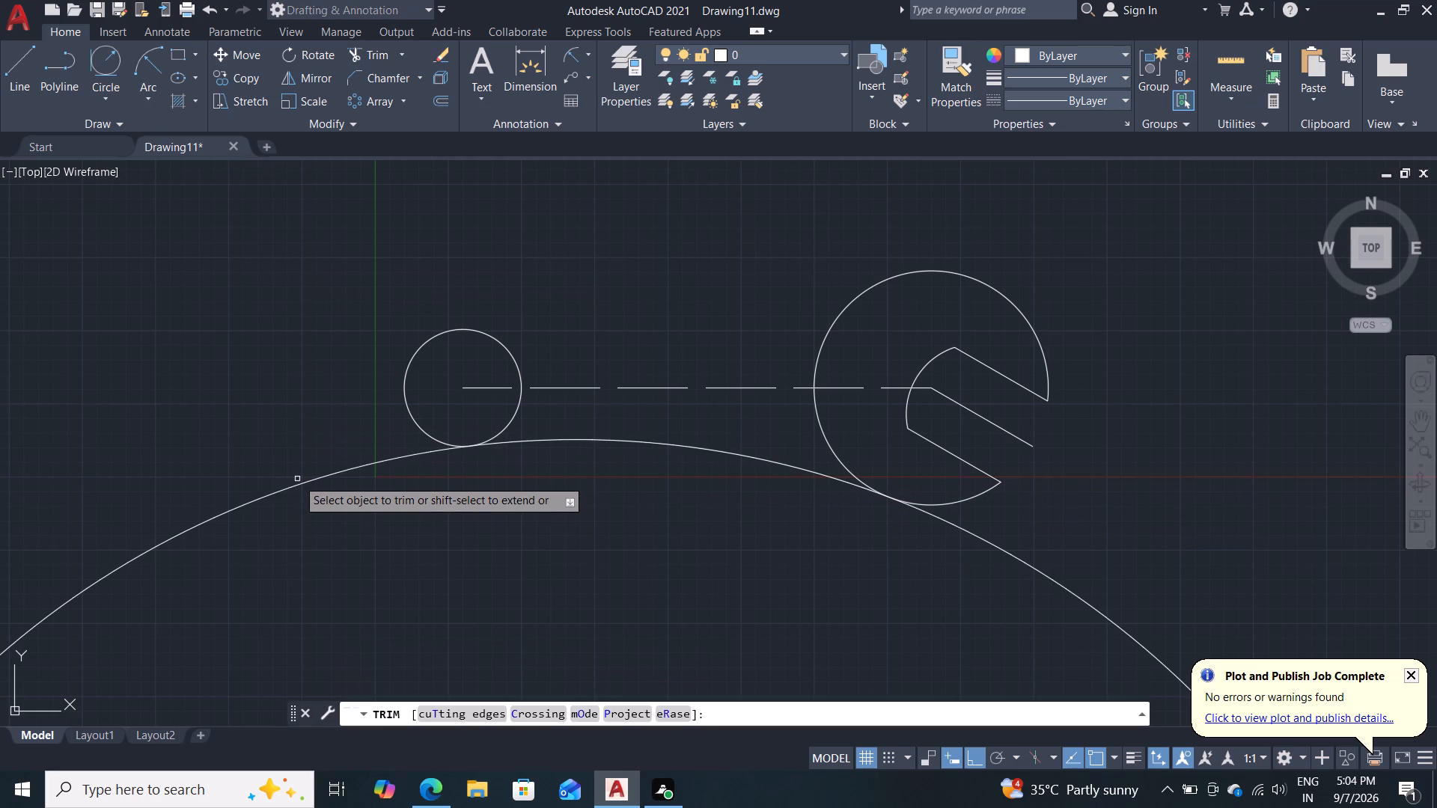
{"action": "left_click", "coordinate": [299, 483]}
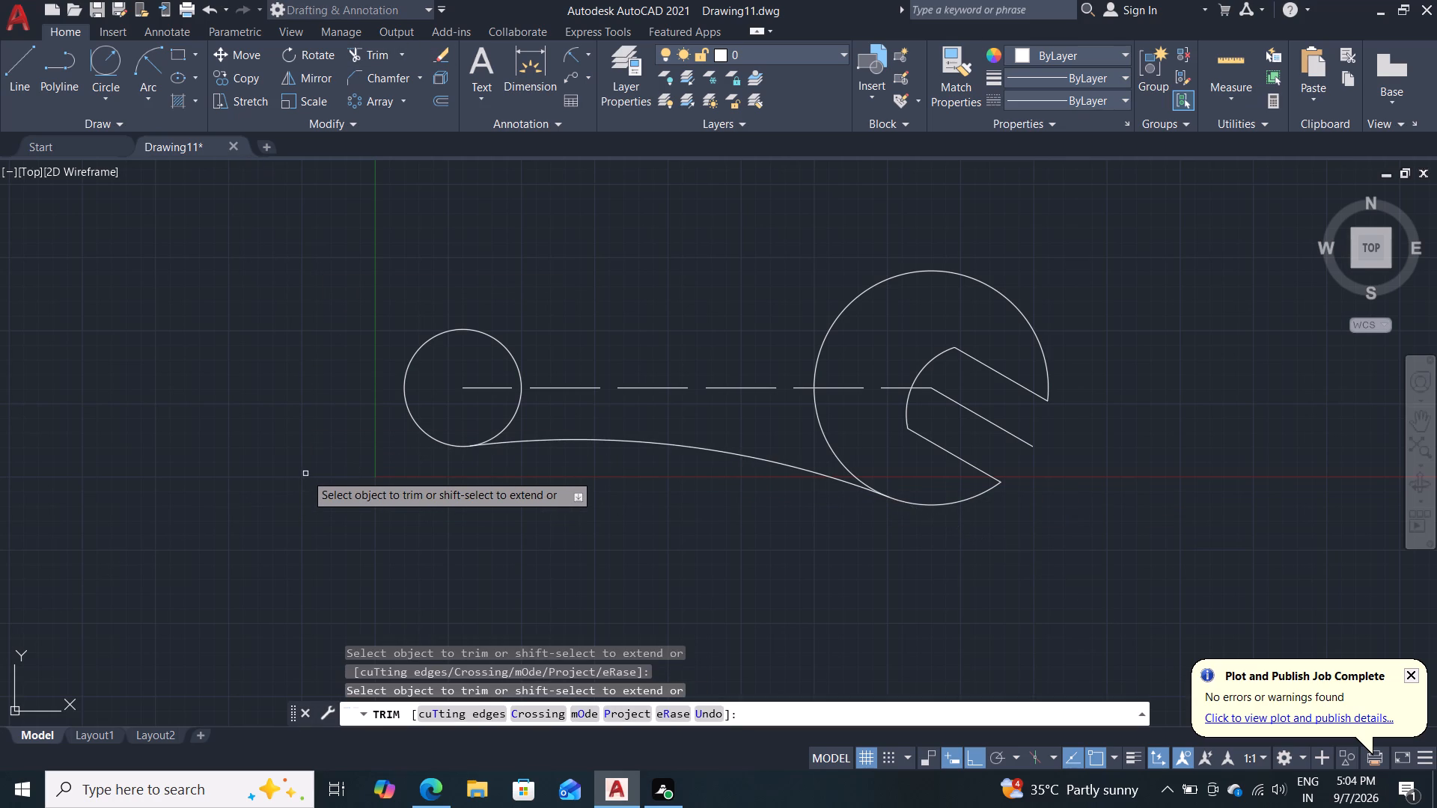
{"action": "key", "text": "Escape"}
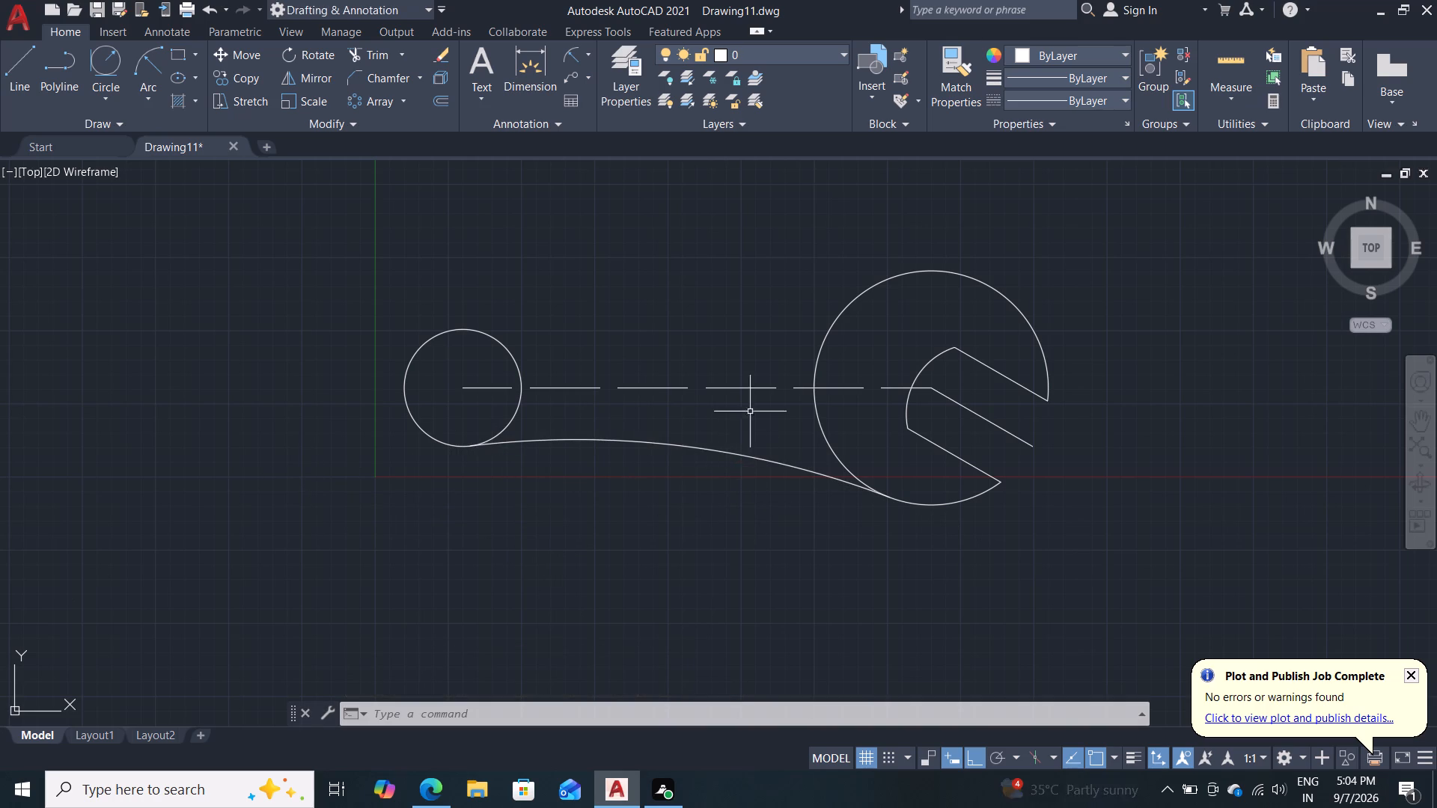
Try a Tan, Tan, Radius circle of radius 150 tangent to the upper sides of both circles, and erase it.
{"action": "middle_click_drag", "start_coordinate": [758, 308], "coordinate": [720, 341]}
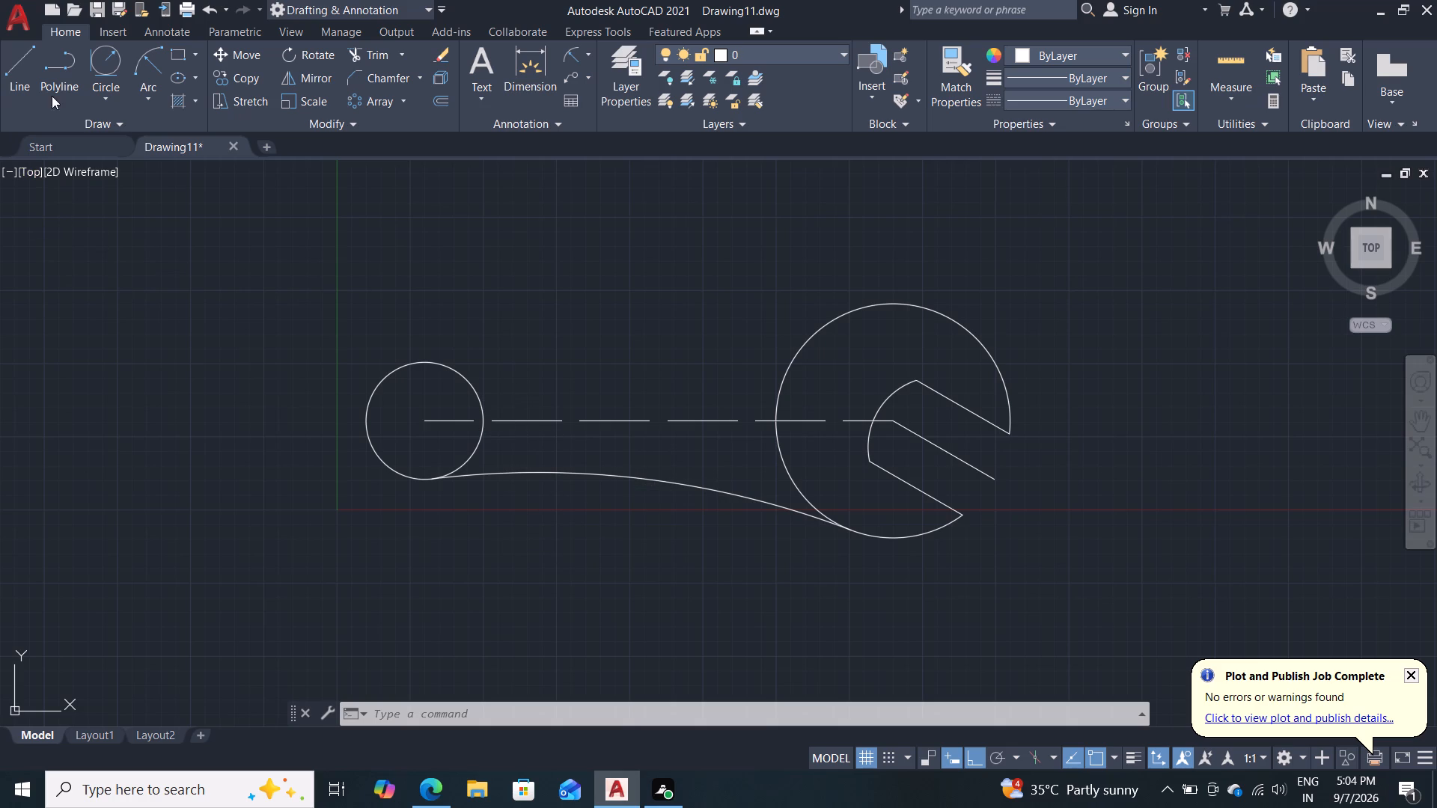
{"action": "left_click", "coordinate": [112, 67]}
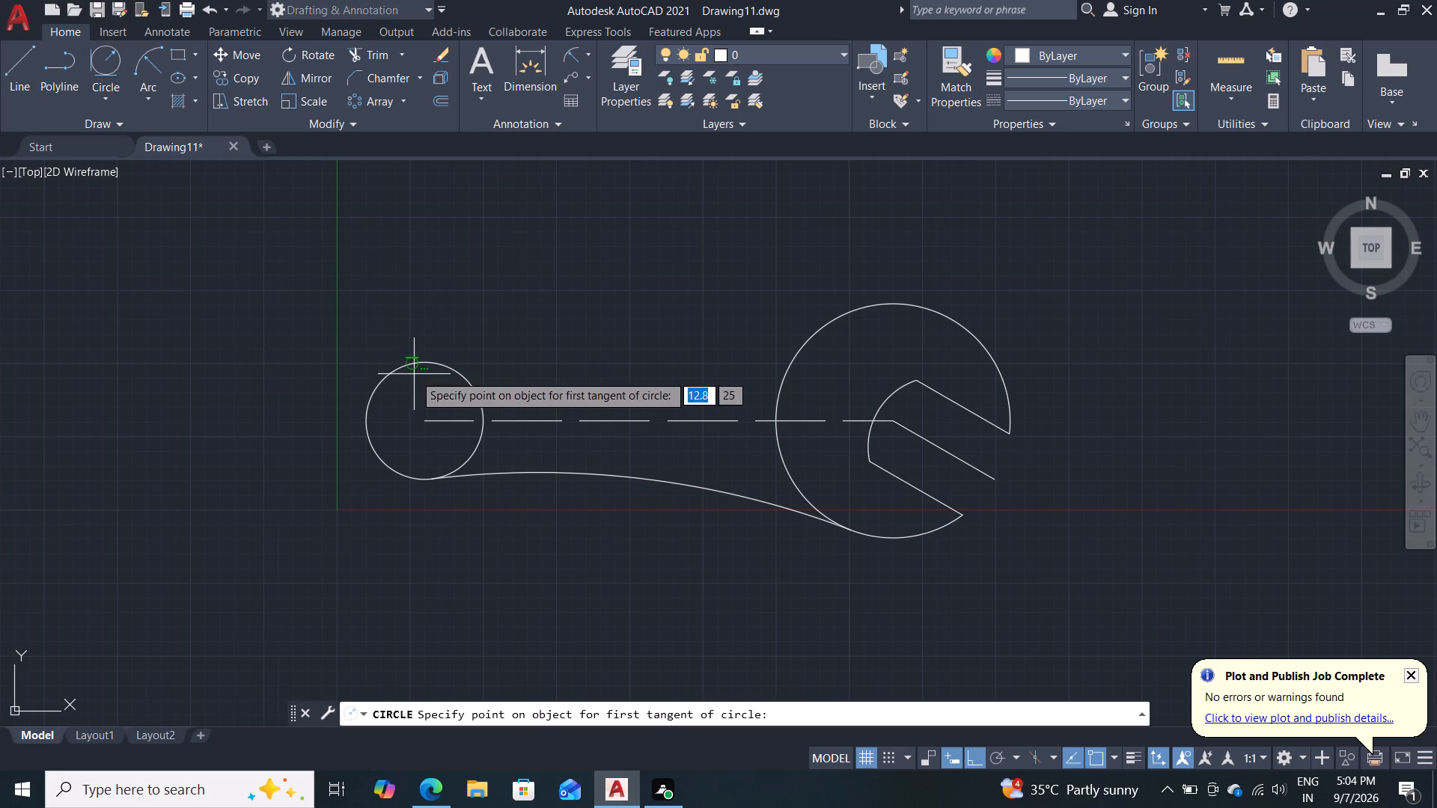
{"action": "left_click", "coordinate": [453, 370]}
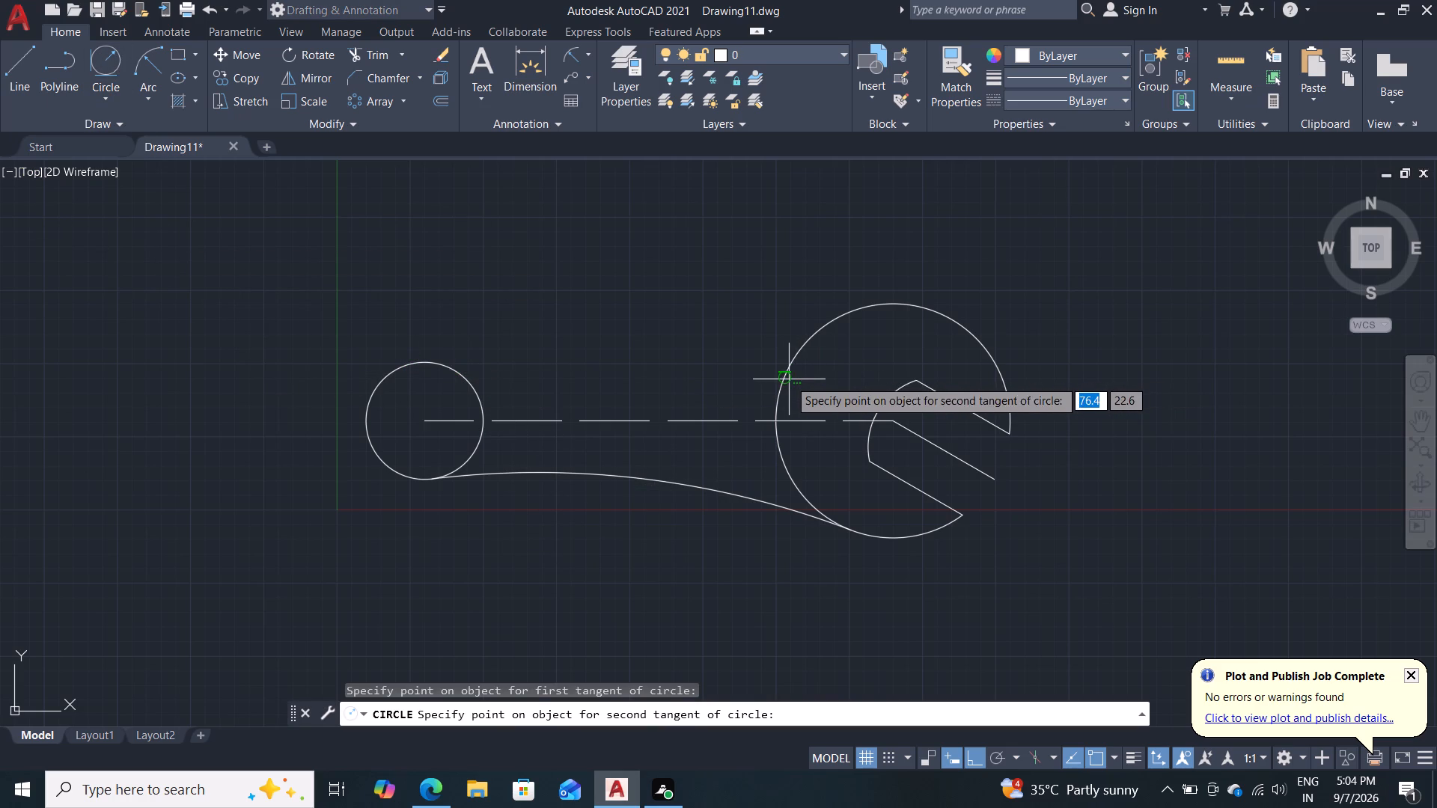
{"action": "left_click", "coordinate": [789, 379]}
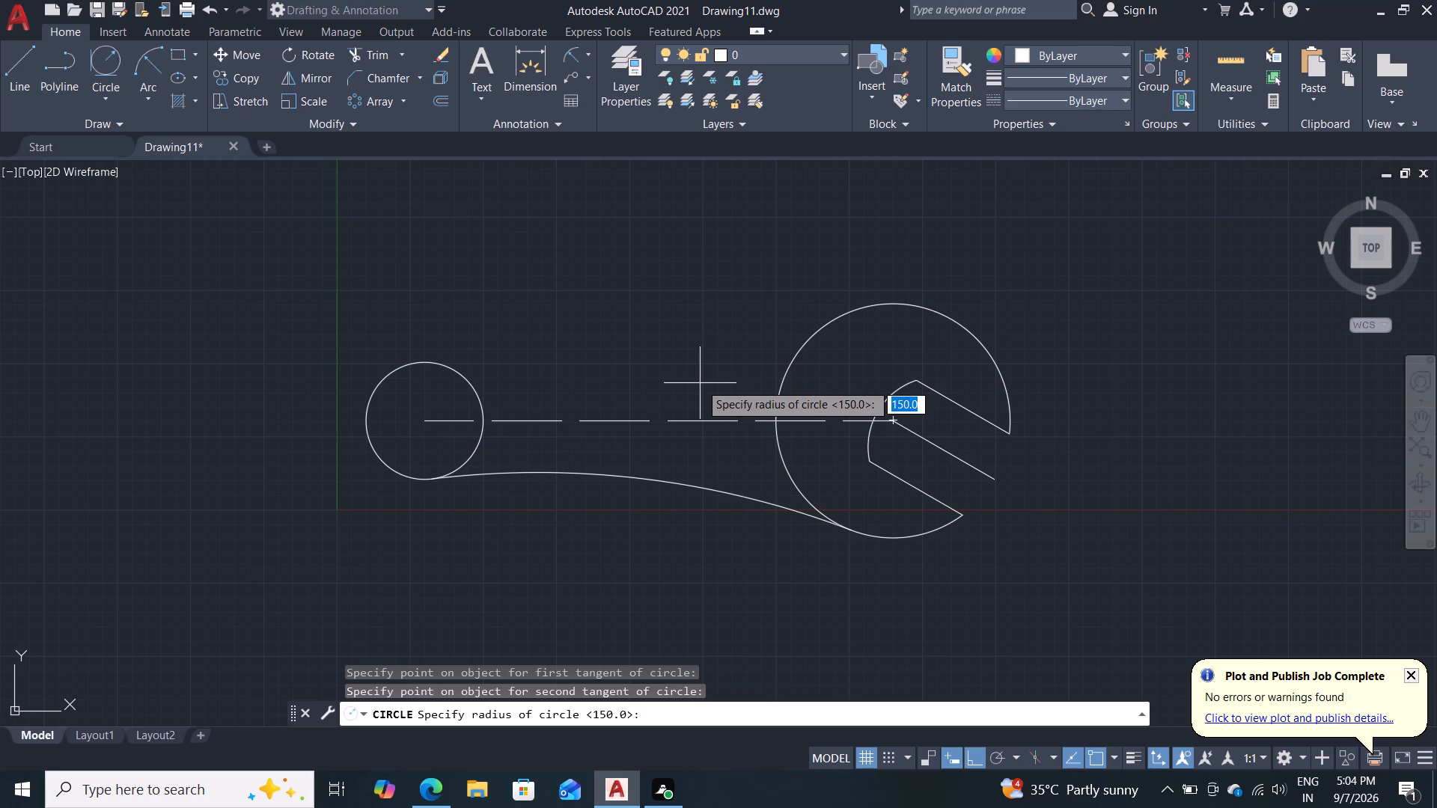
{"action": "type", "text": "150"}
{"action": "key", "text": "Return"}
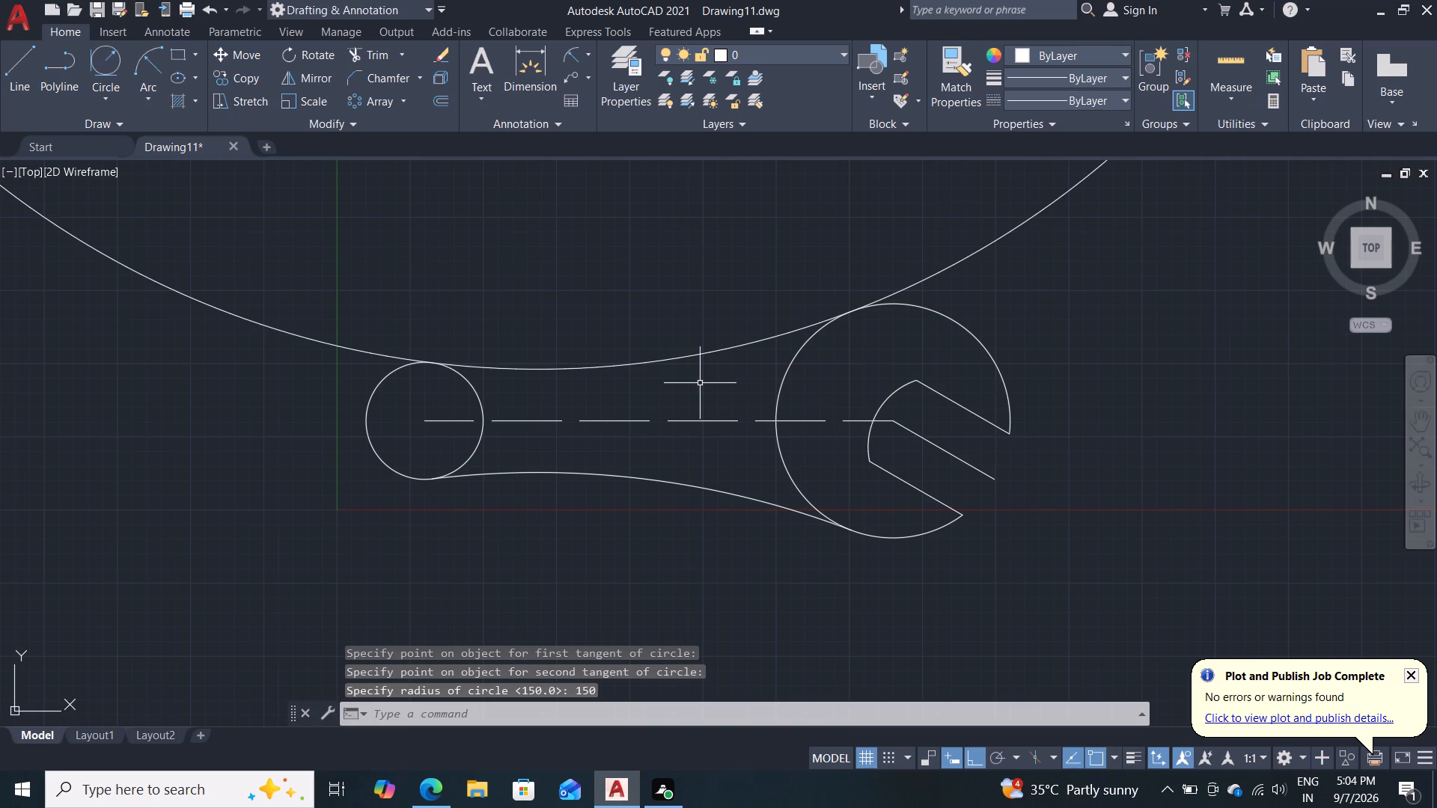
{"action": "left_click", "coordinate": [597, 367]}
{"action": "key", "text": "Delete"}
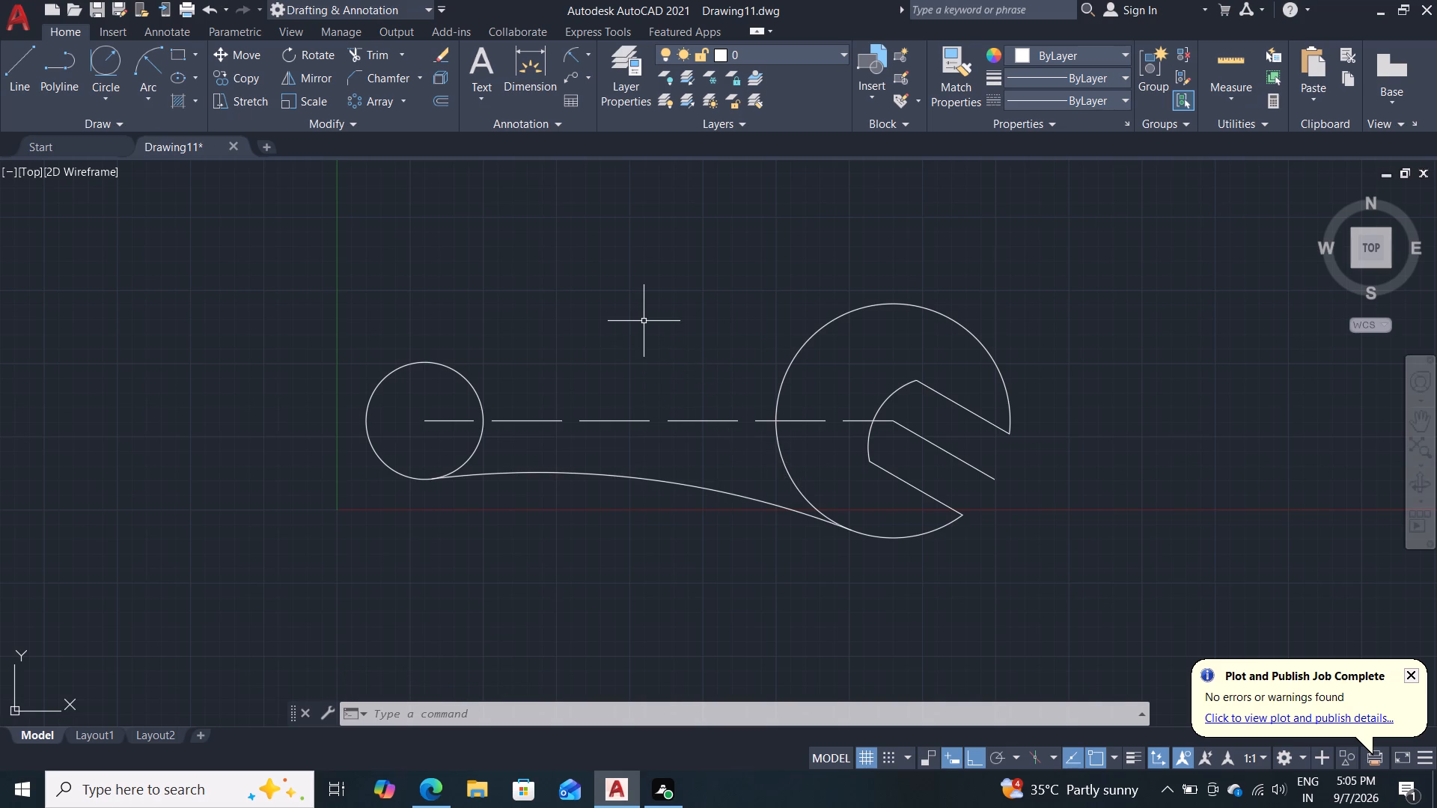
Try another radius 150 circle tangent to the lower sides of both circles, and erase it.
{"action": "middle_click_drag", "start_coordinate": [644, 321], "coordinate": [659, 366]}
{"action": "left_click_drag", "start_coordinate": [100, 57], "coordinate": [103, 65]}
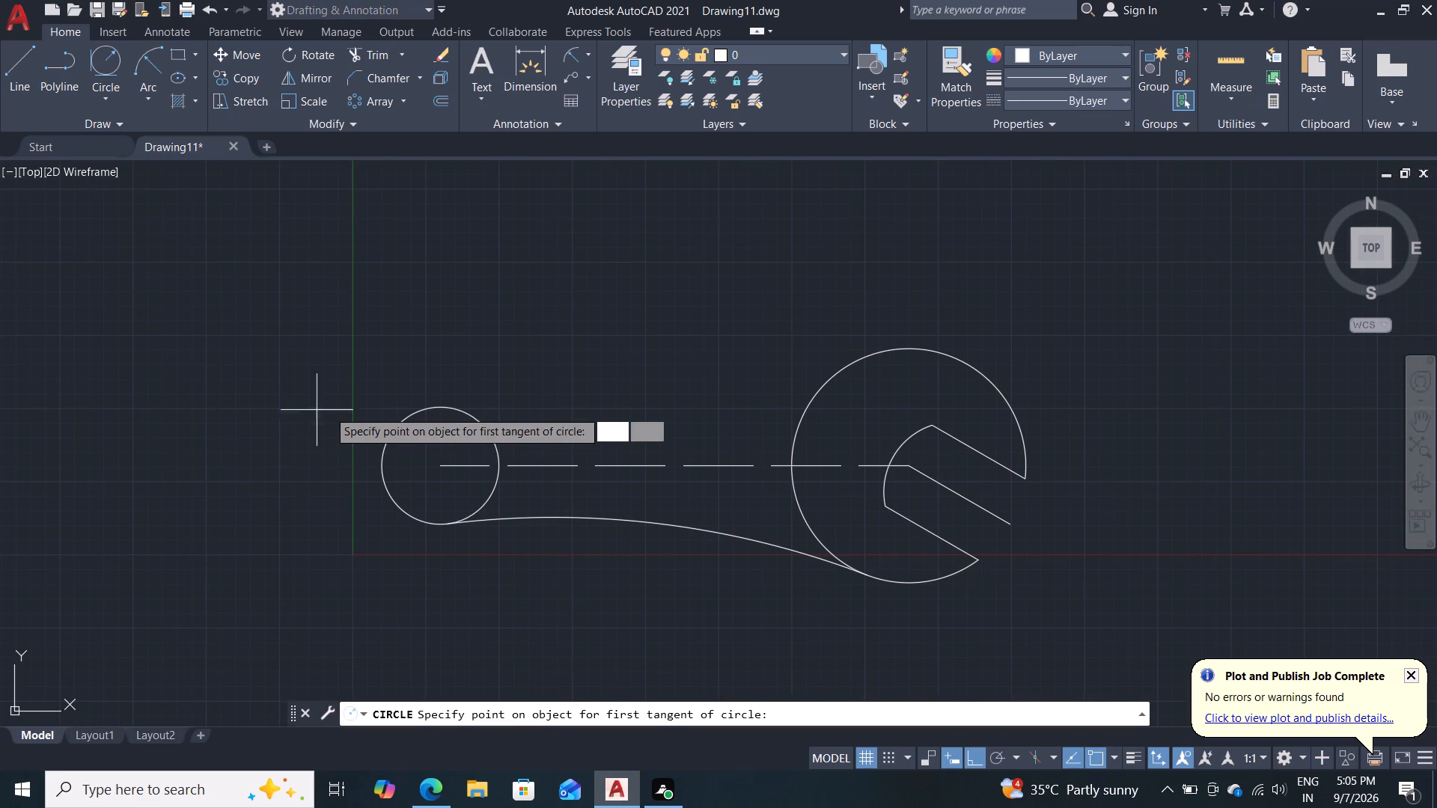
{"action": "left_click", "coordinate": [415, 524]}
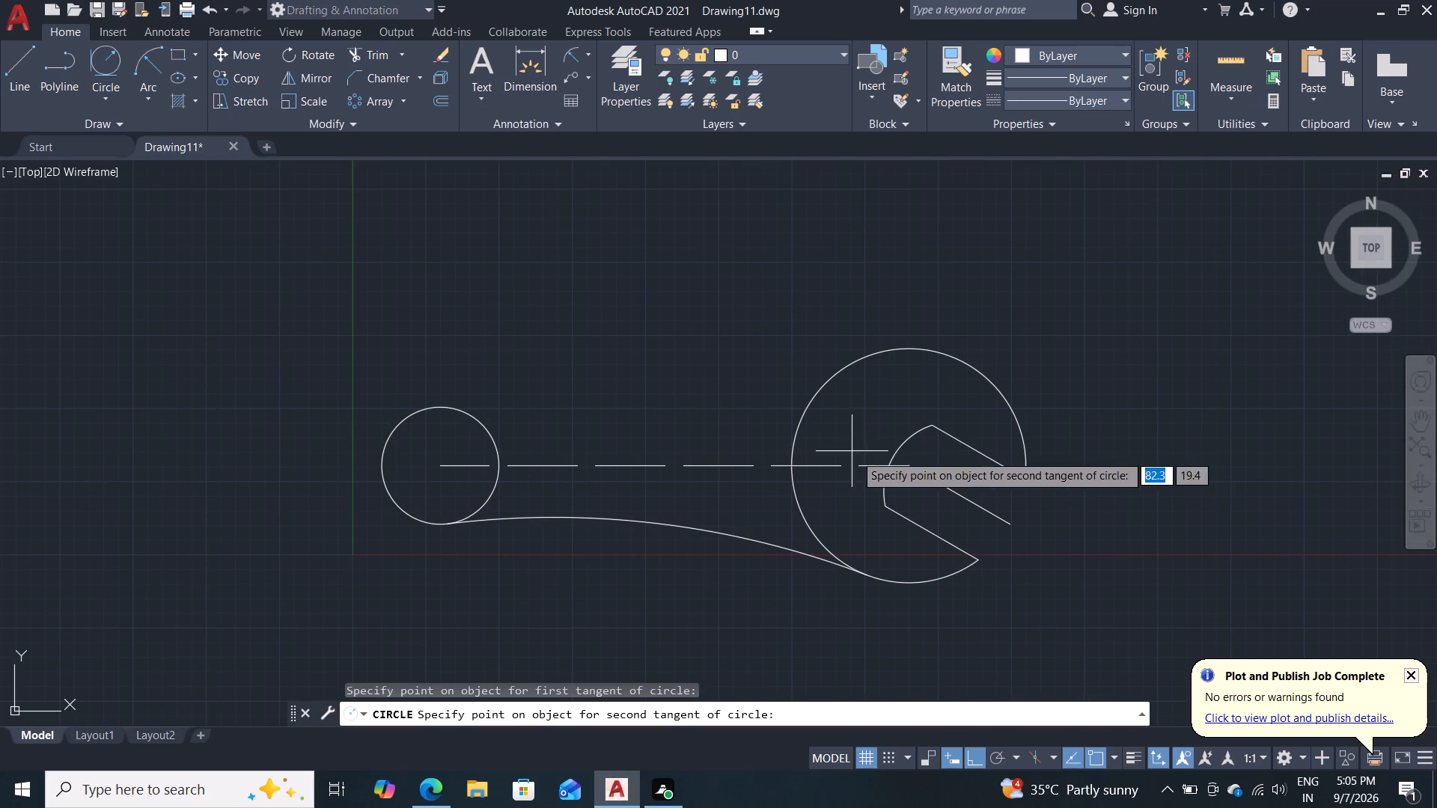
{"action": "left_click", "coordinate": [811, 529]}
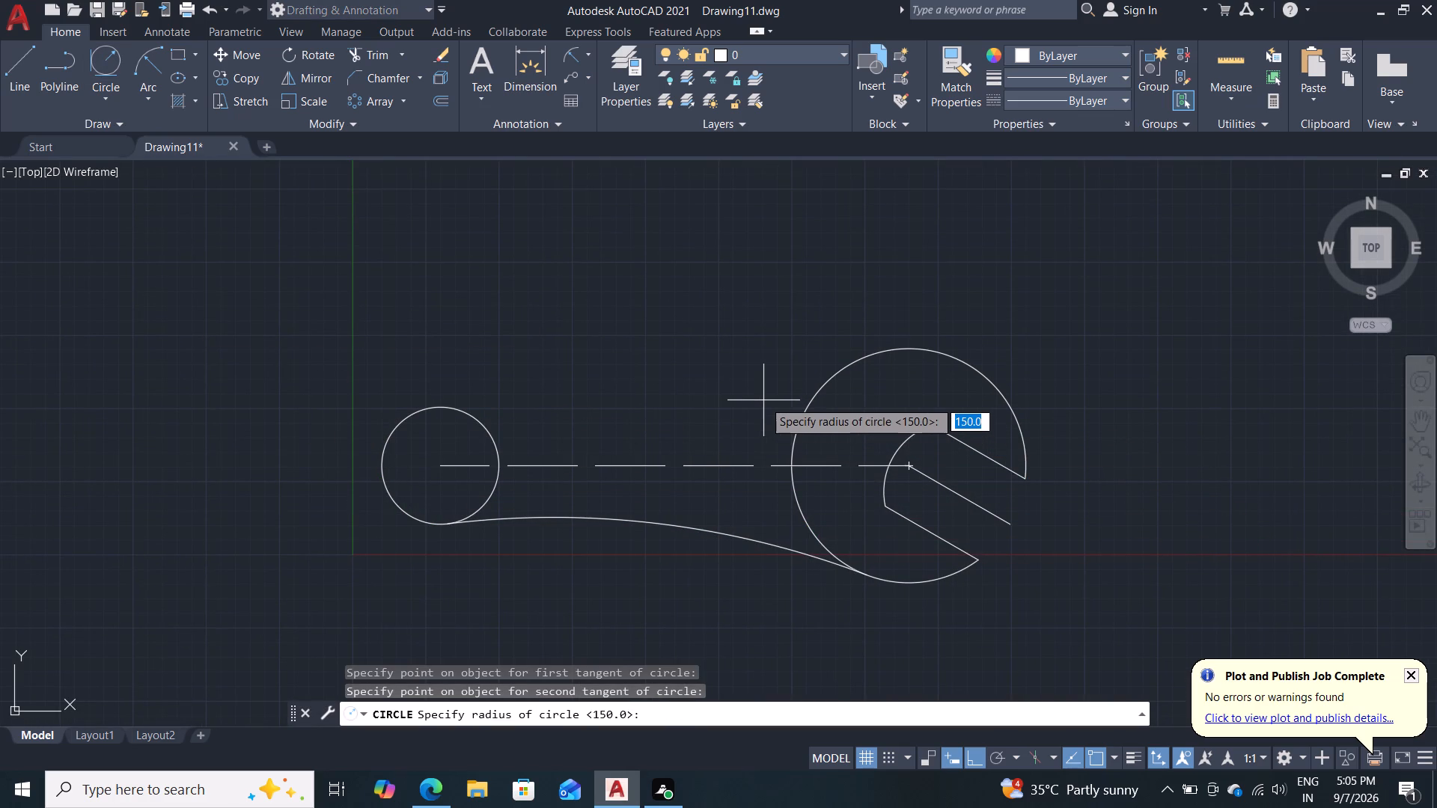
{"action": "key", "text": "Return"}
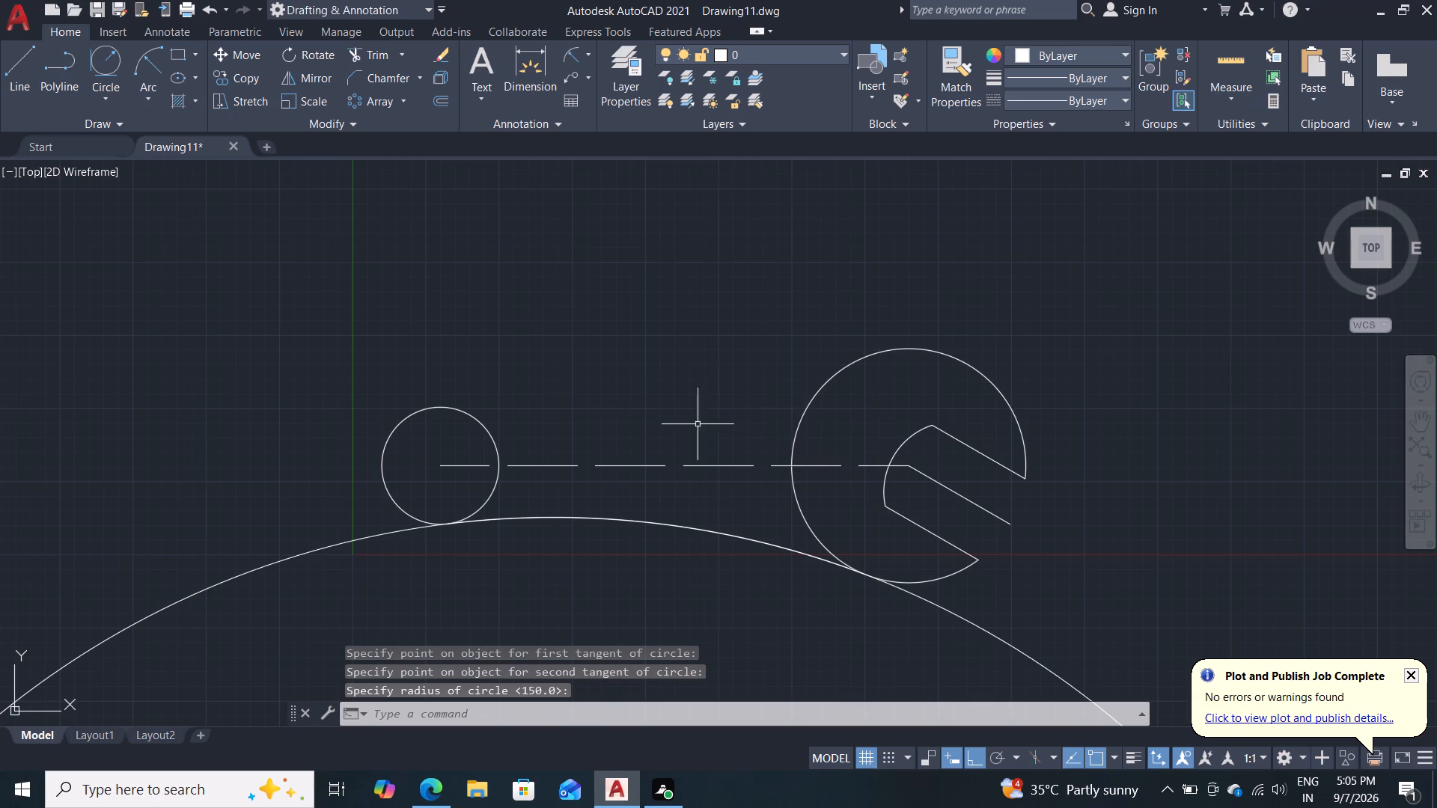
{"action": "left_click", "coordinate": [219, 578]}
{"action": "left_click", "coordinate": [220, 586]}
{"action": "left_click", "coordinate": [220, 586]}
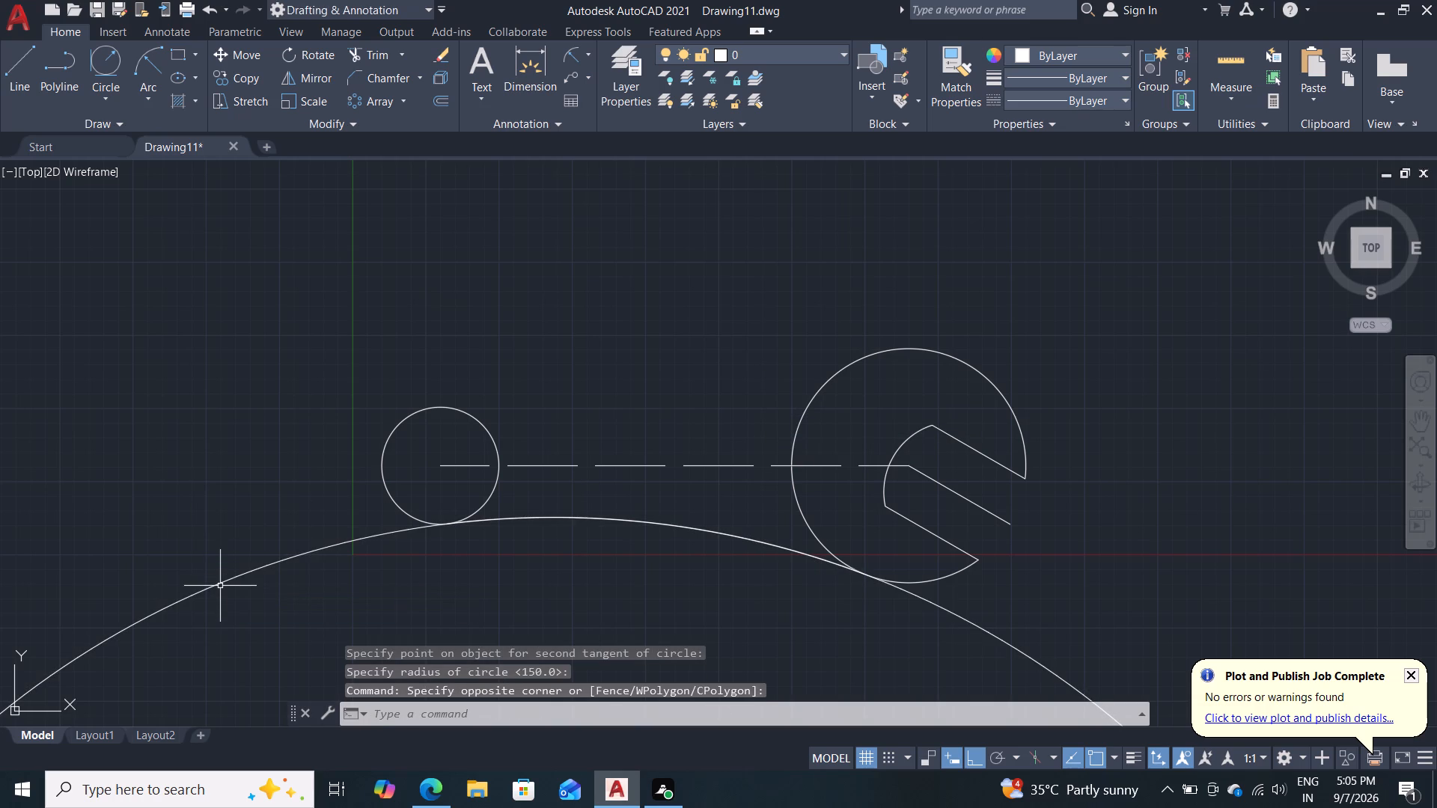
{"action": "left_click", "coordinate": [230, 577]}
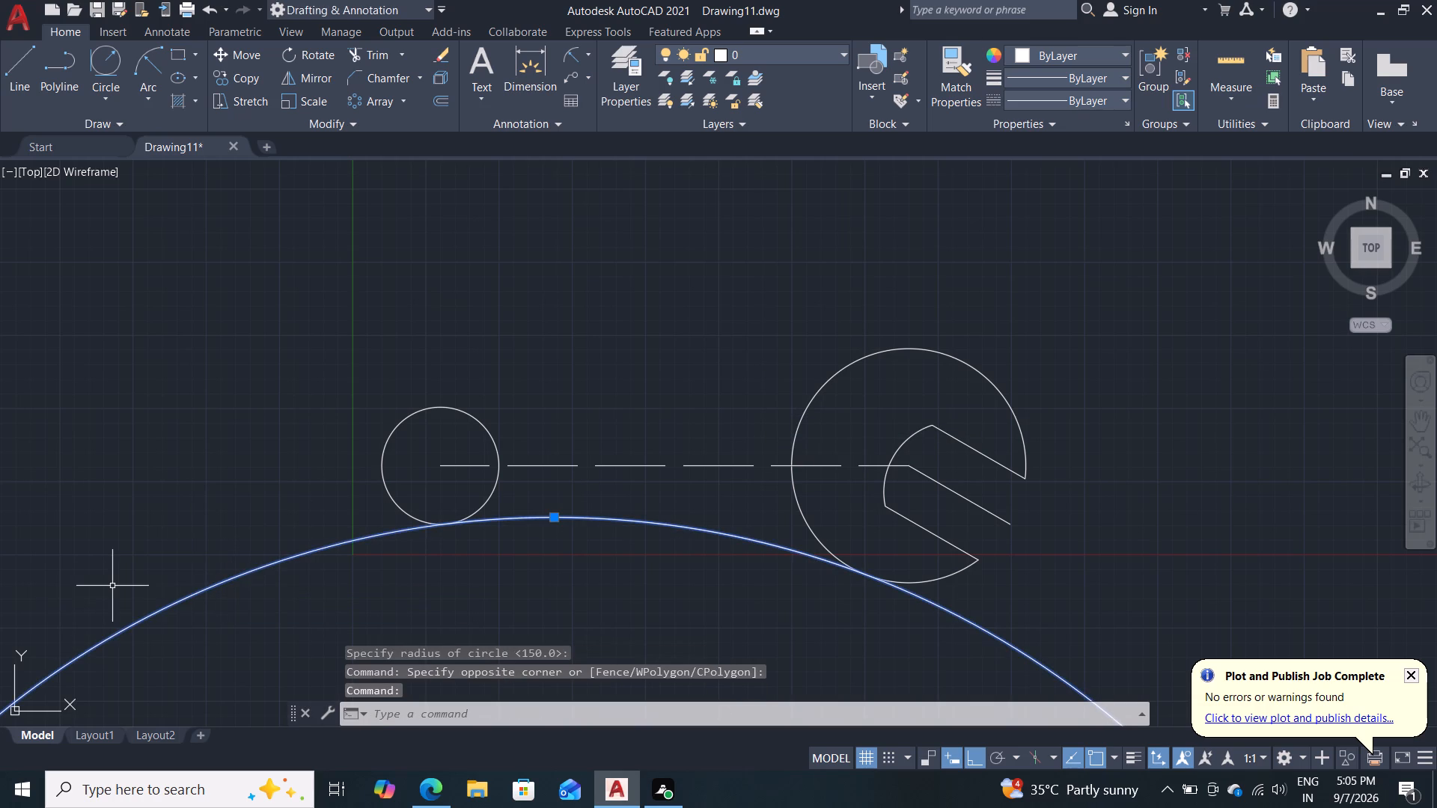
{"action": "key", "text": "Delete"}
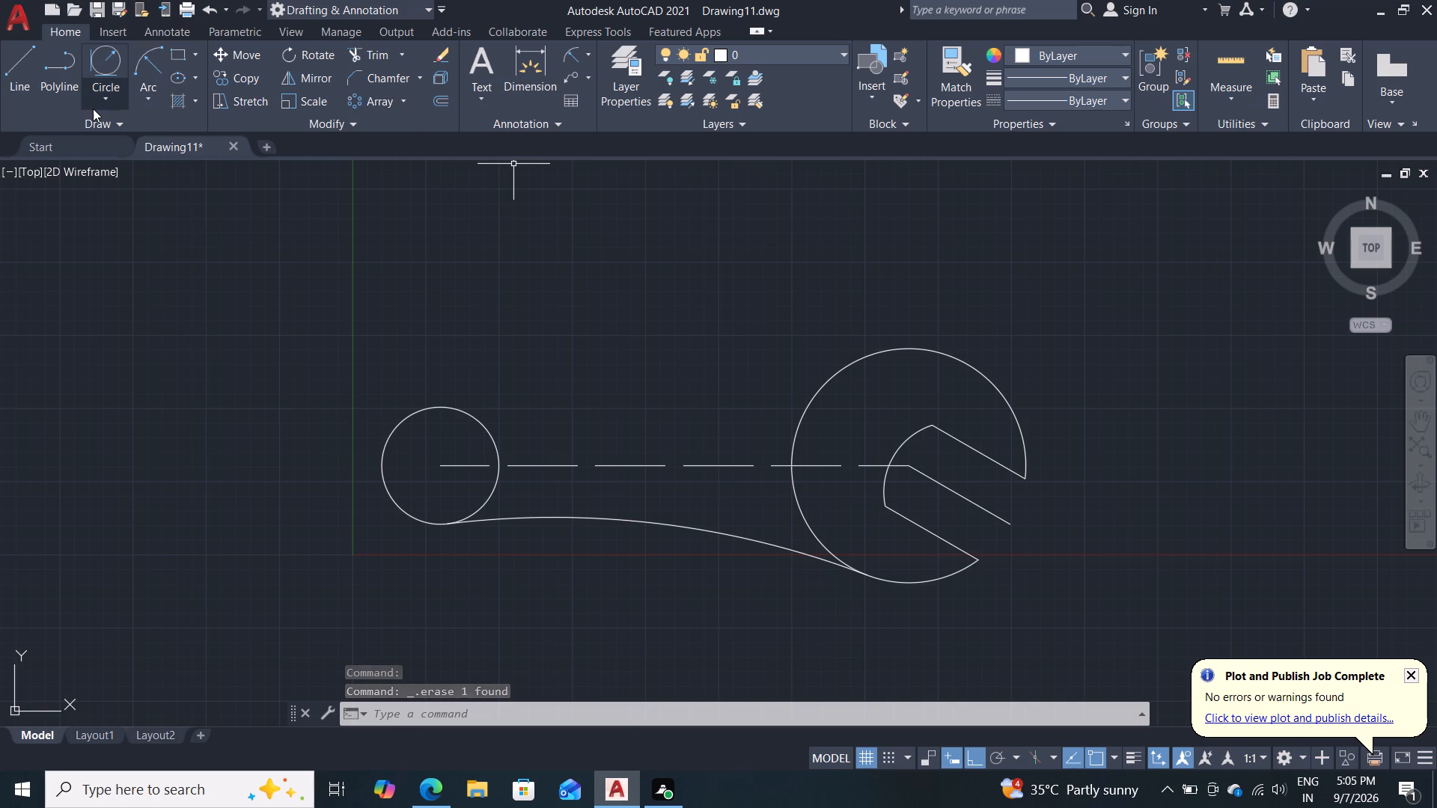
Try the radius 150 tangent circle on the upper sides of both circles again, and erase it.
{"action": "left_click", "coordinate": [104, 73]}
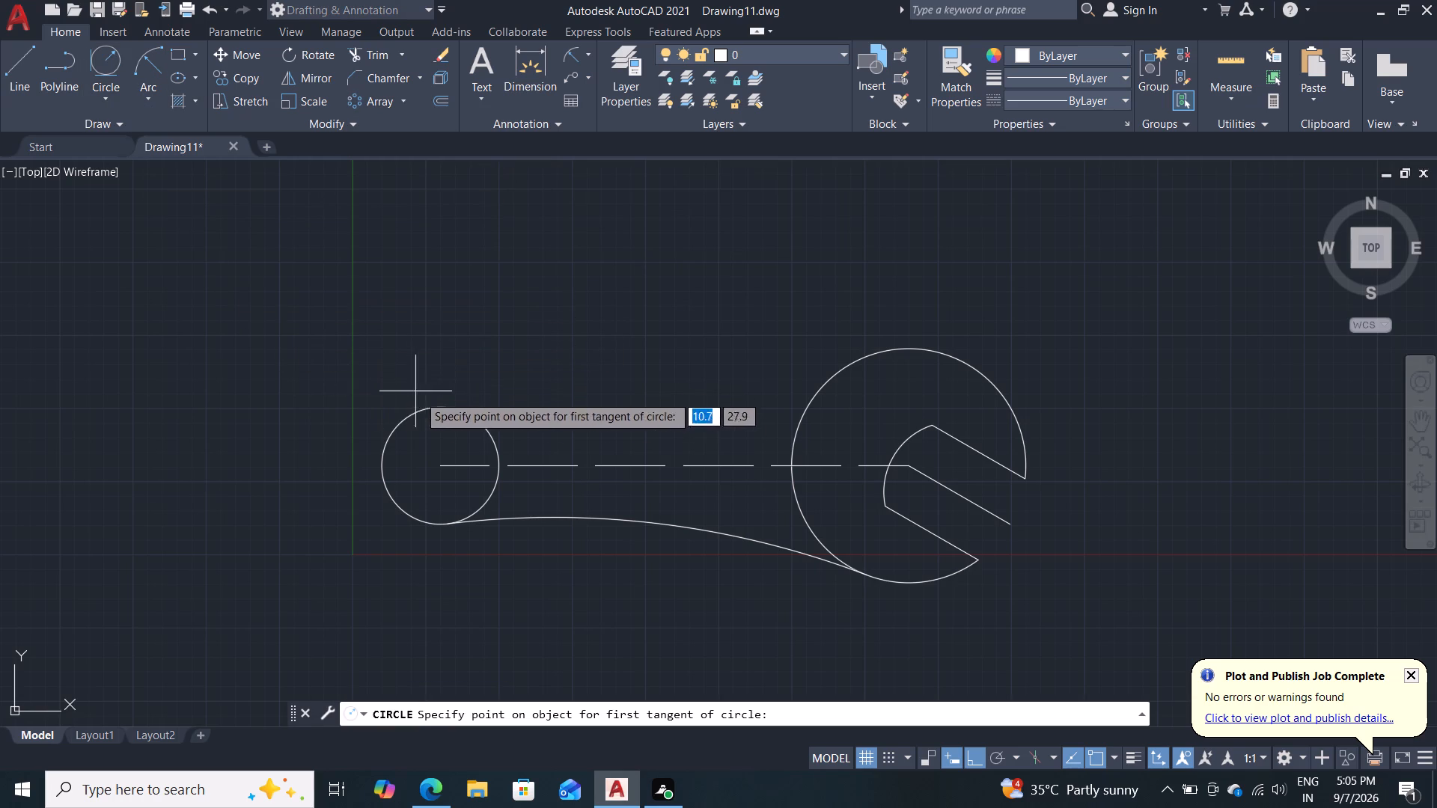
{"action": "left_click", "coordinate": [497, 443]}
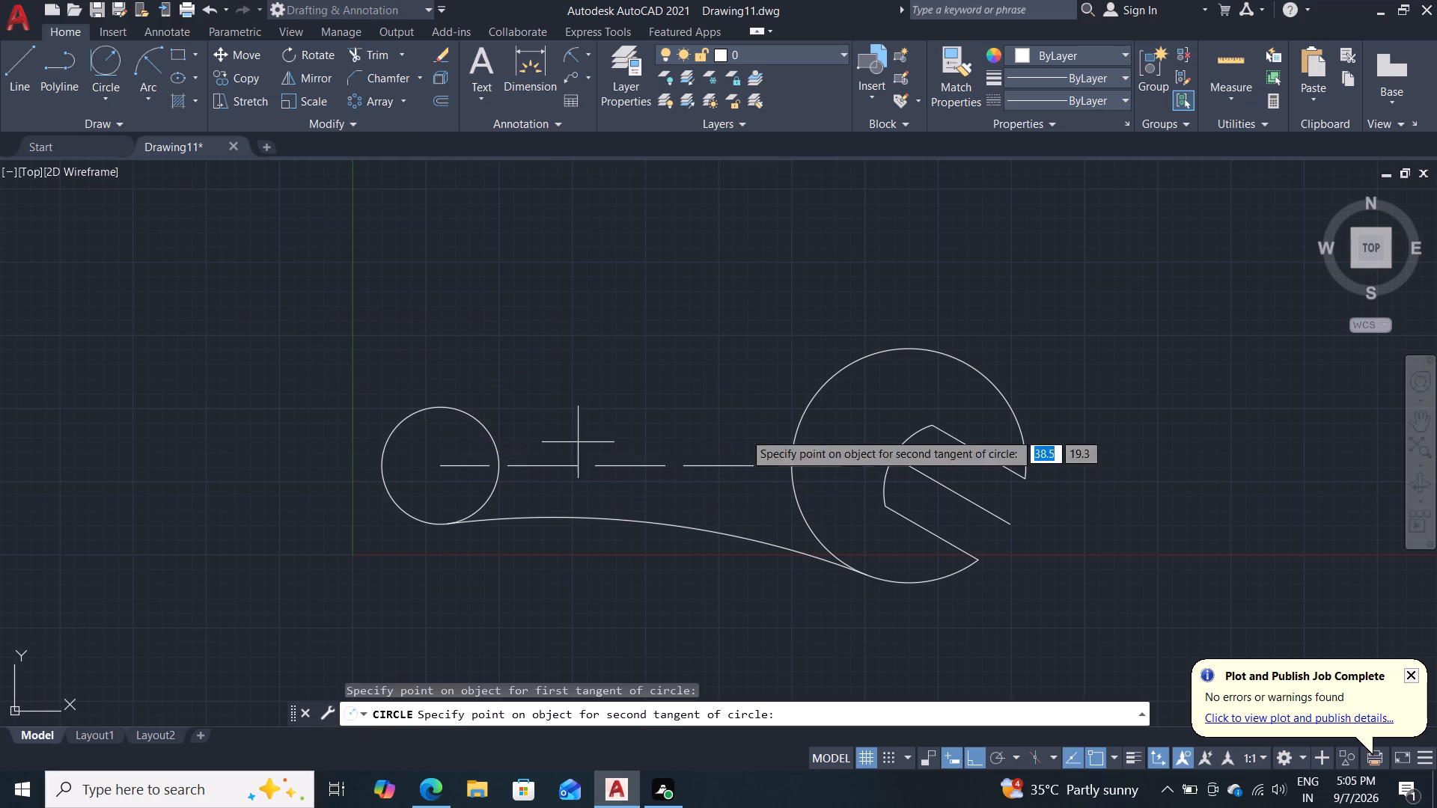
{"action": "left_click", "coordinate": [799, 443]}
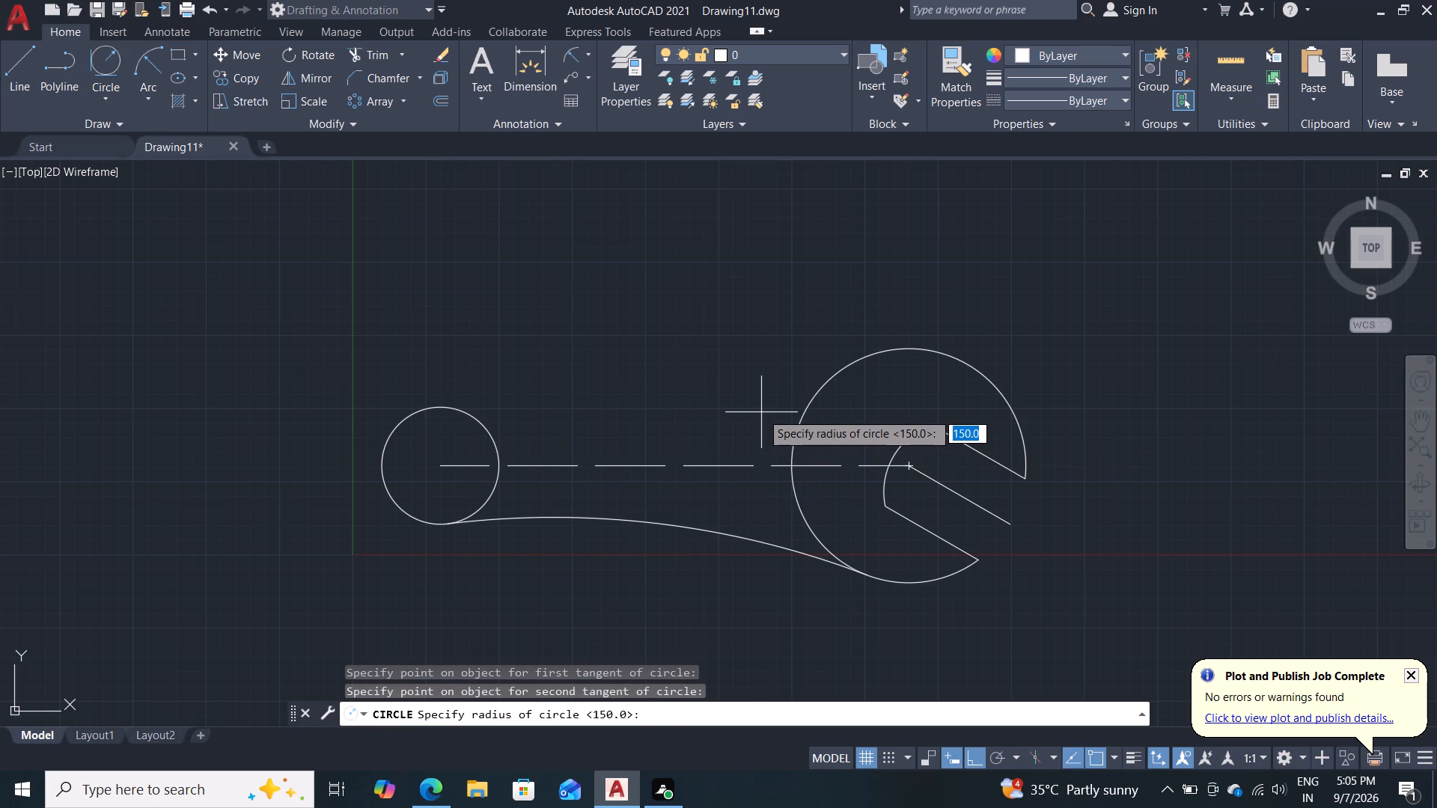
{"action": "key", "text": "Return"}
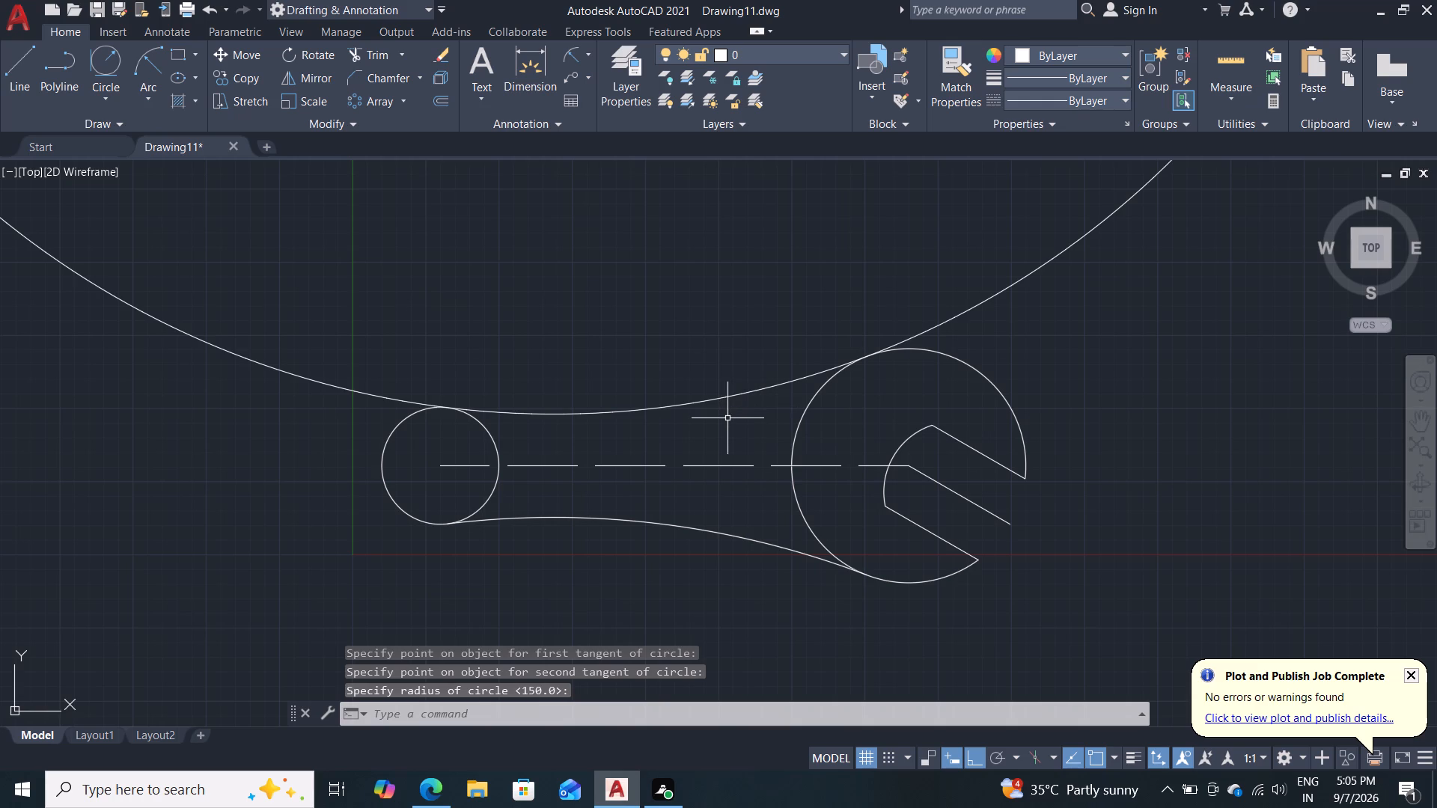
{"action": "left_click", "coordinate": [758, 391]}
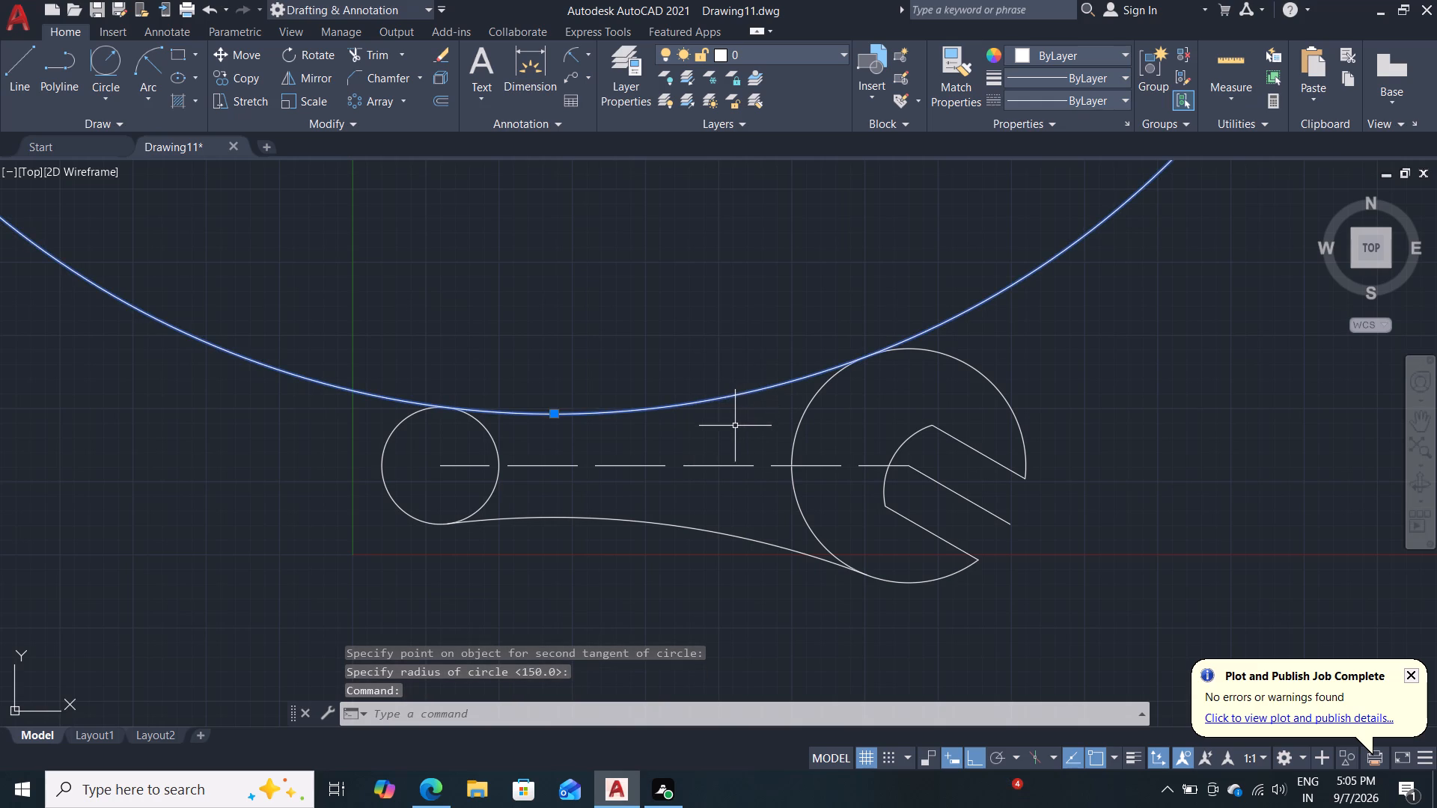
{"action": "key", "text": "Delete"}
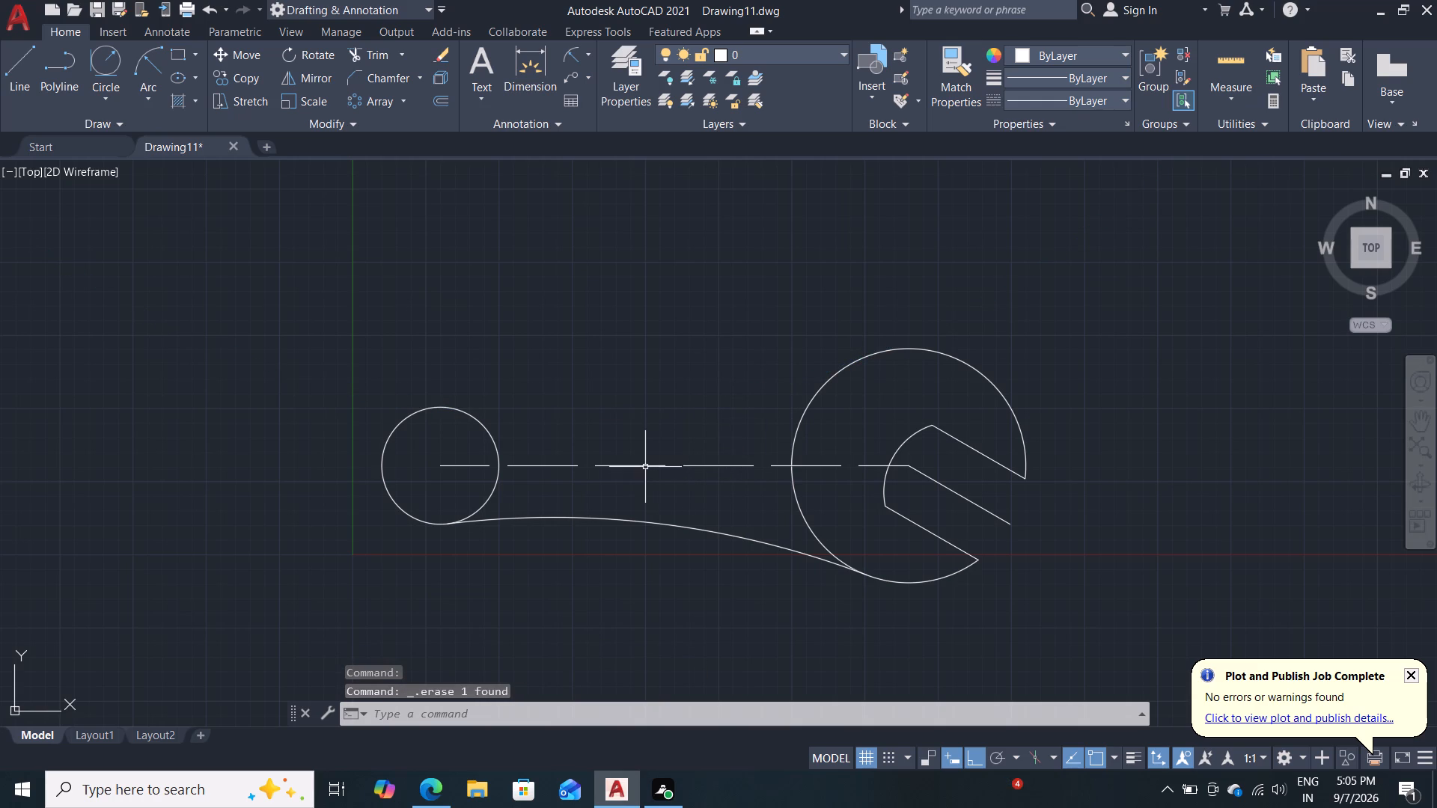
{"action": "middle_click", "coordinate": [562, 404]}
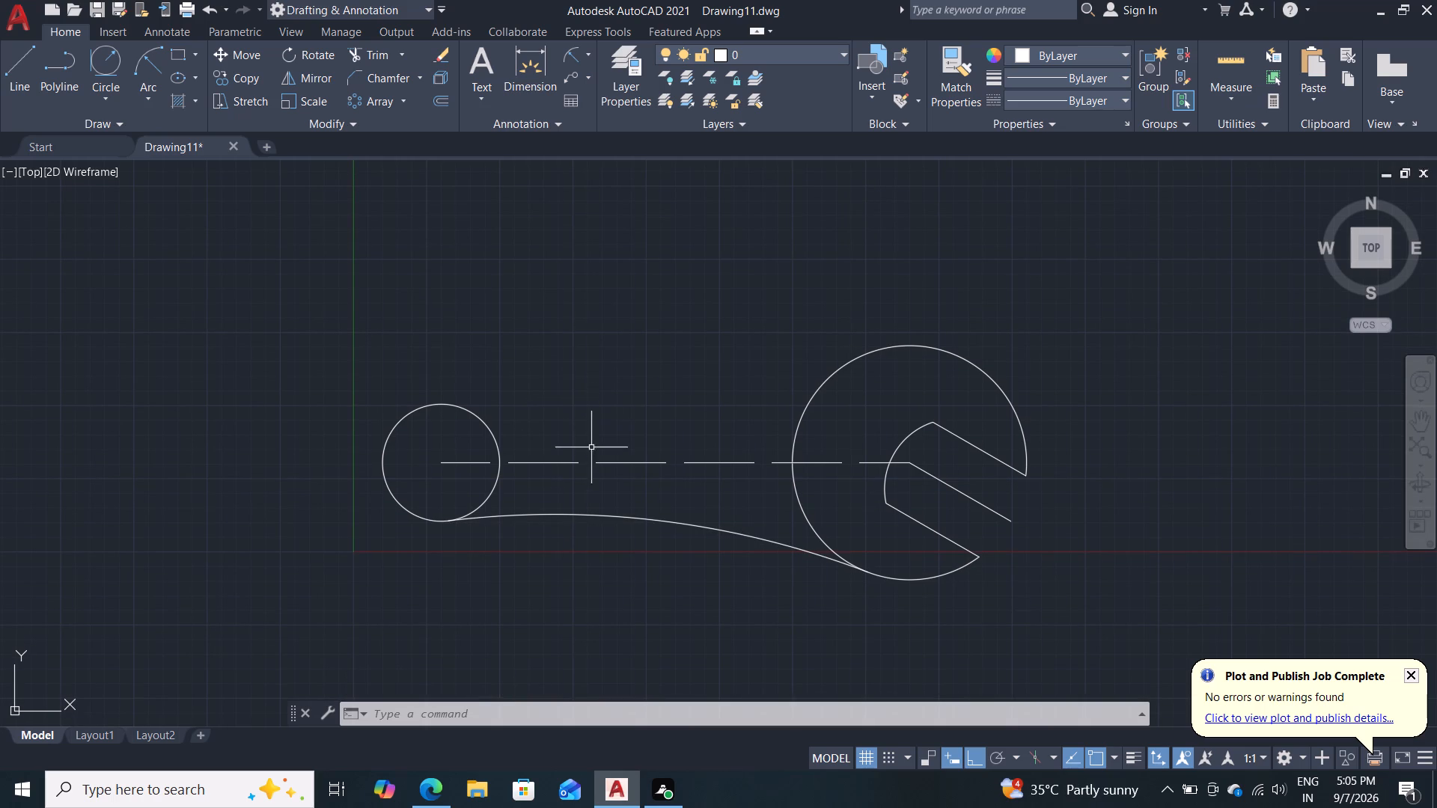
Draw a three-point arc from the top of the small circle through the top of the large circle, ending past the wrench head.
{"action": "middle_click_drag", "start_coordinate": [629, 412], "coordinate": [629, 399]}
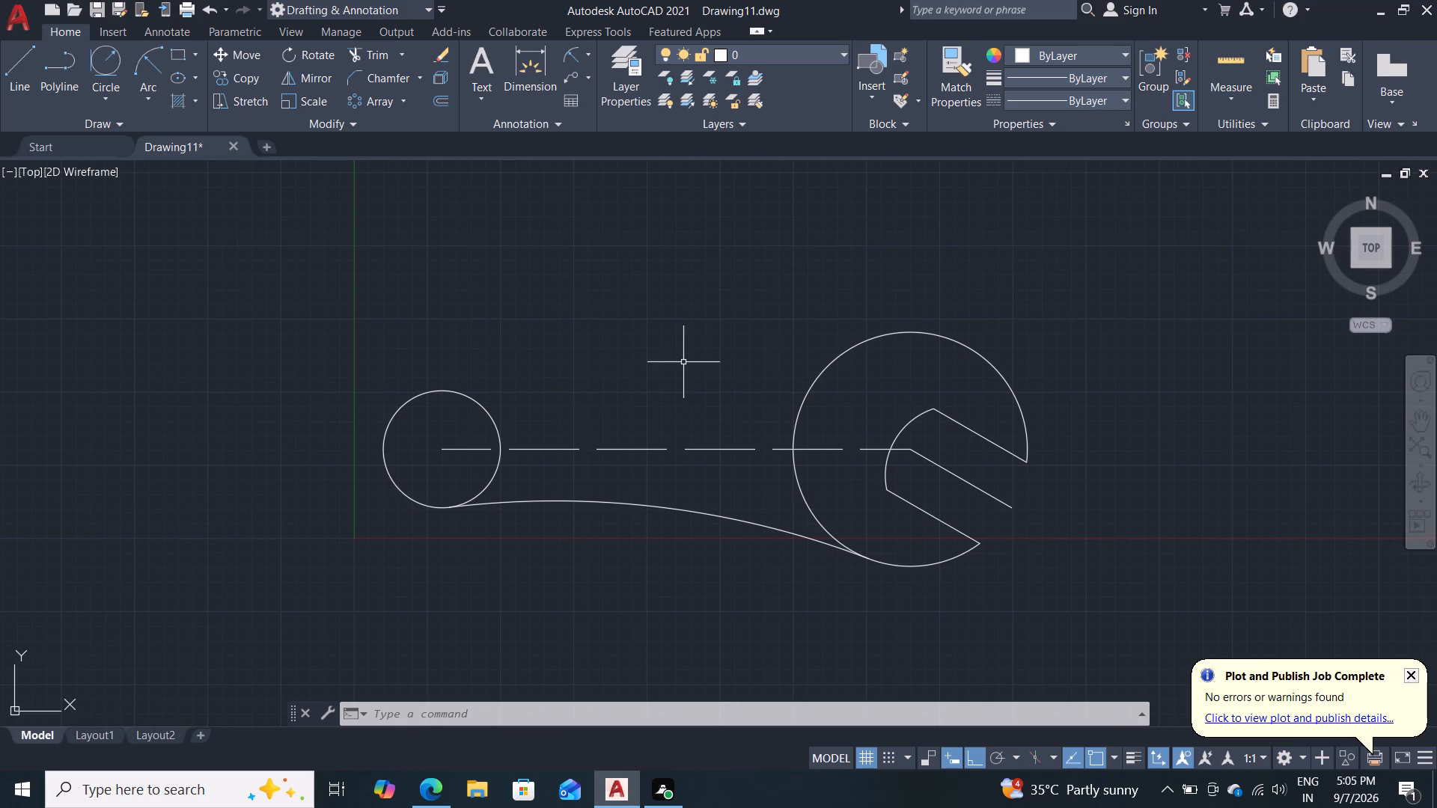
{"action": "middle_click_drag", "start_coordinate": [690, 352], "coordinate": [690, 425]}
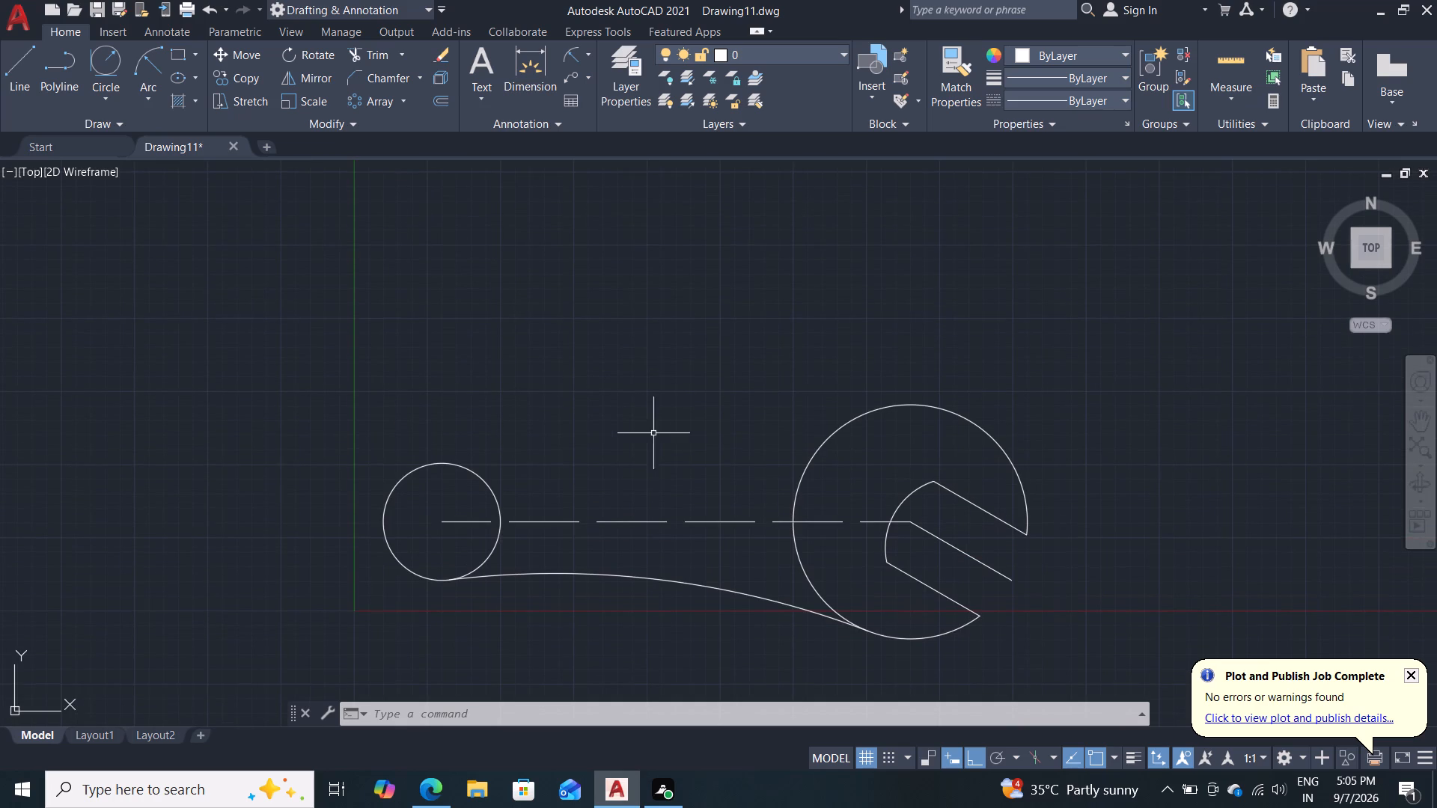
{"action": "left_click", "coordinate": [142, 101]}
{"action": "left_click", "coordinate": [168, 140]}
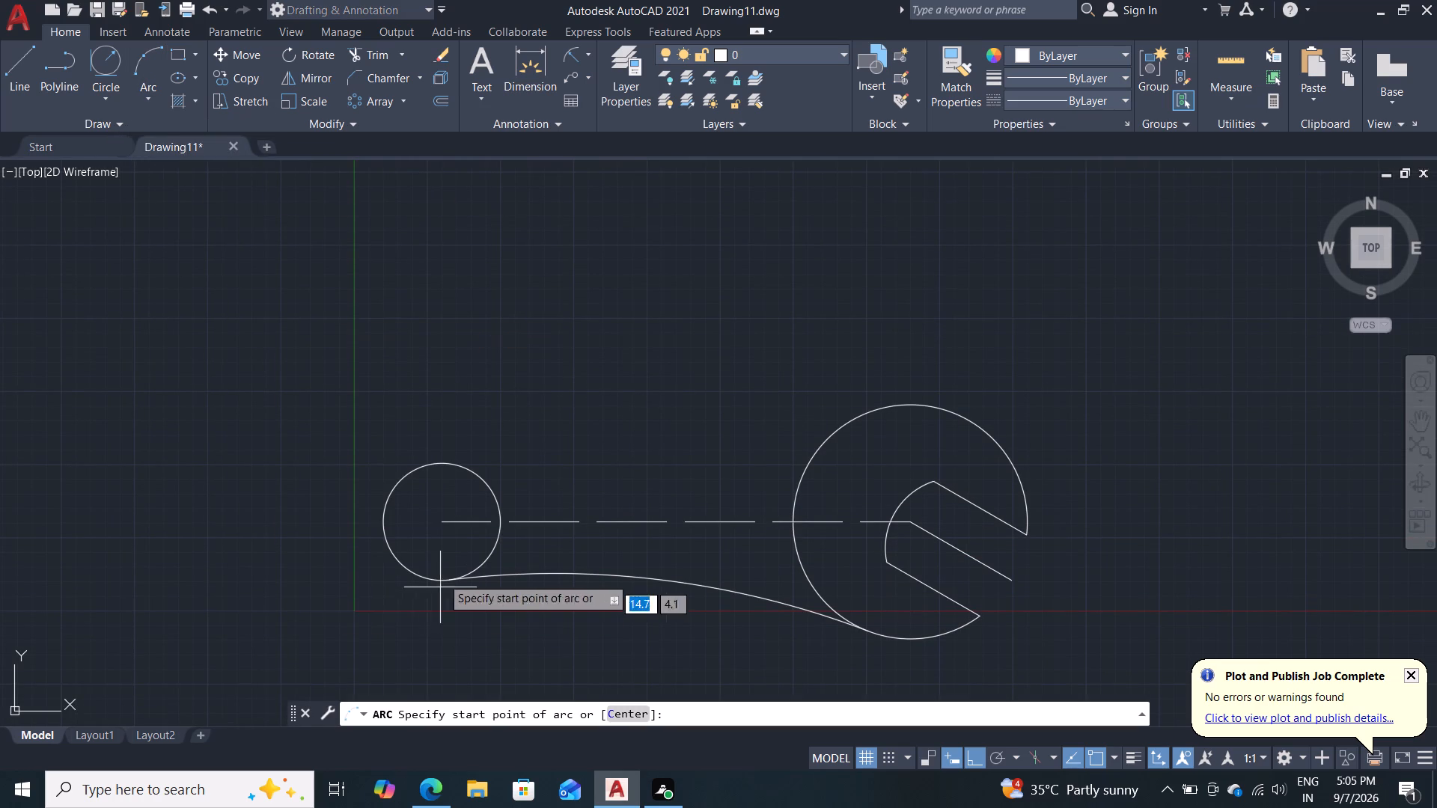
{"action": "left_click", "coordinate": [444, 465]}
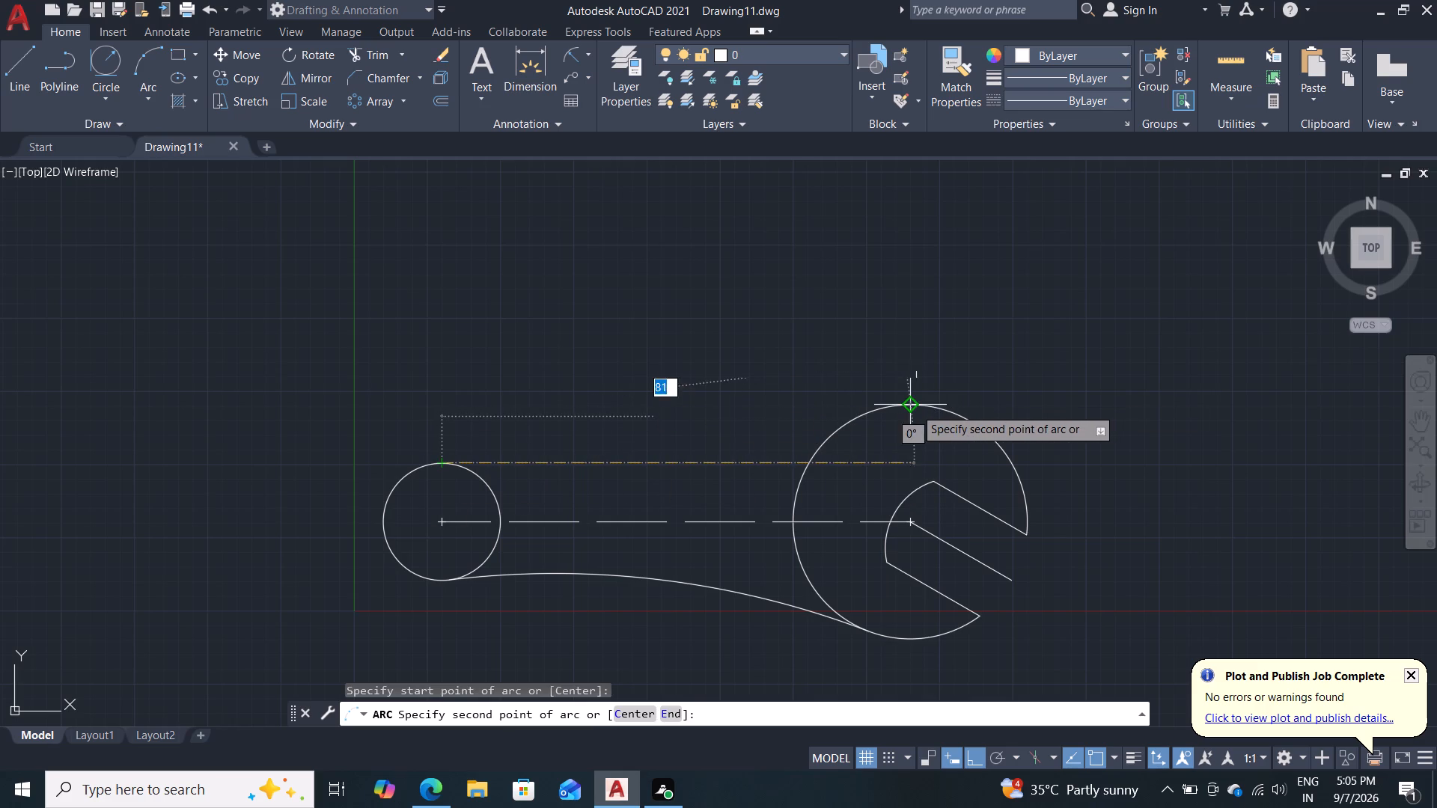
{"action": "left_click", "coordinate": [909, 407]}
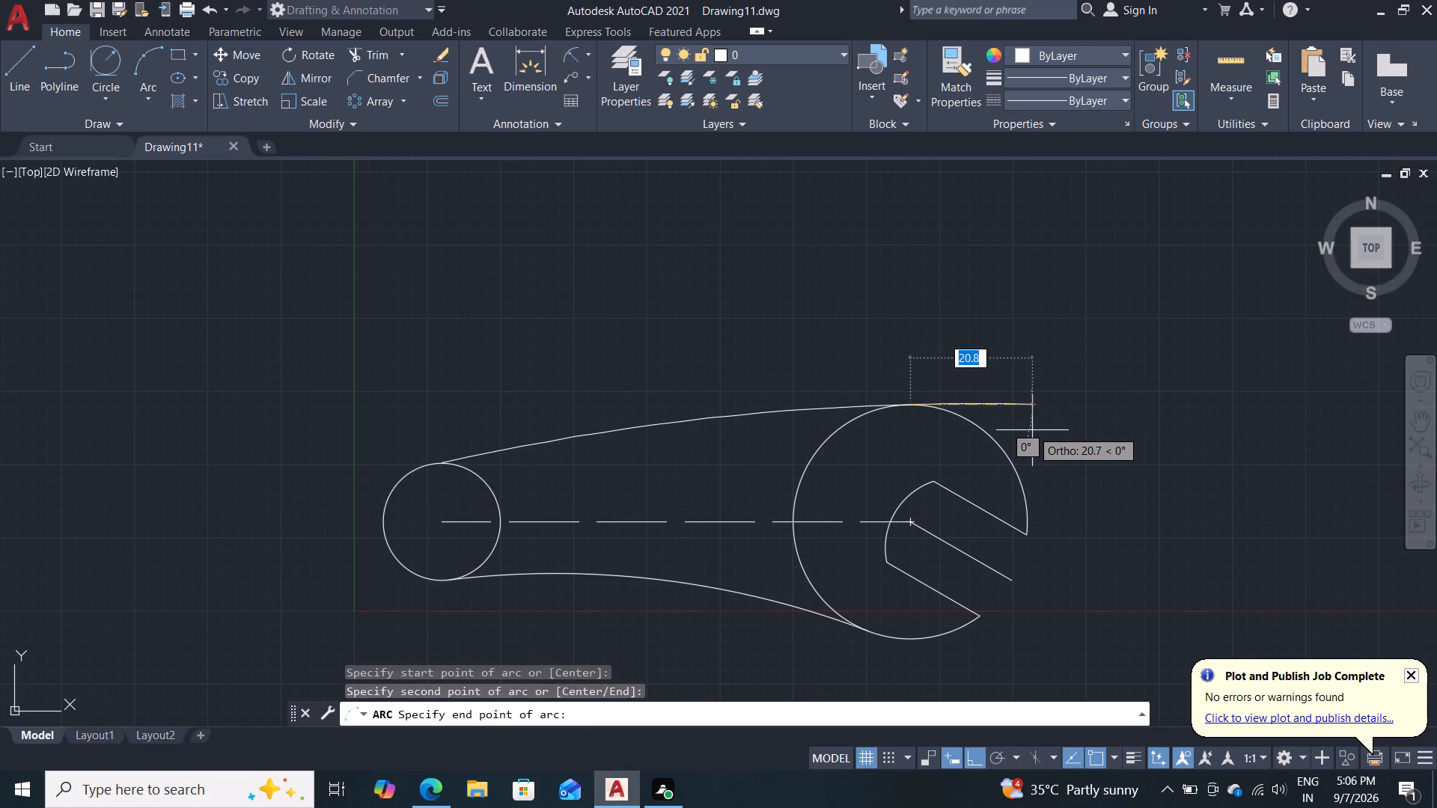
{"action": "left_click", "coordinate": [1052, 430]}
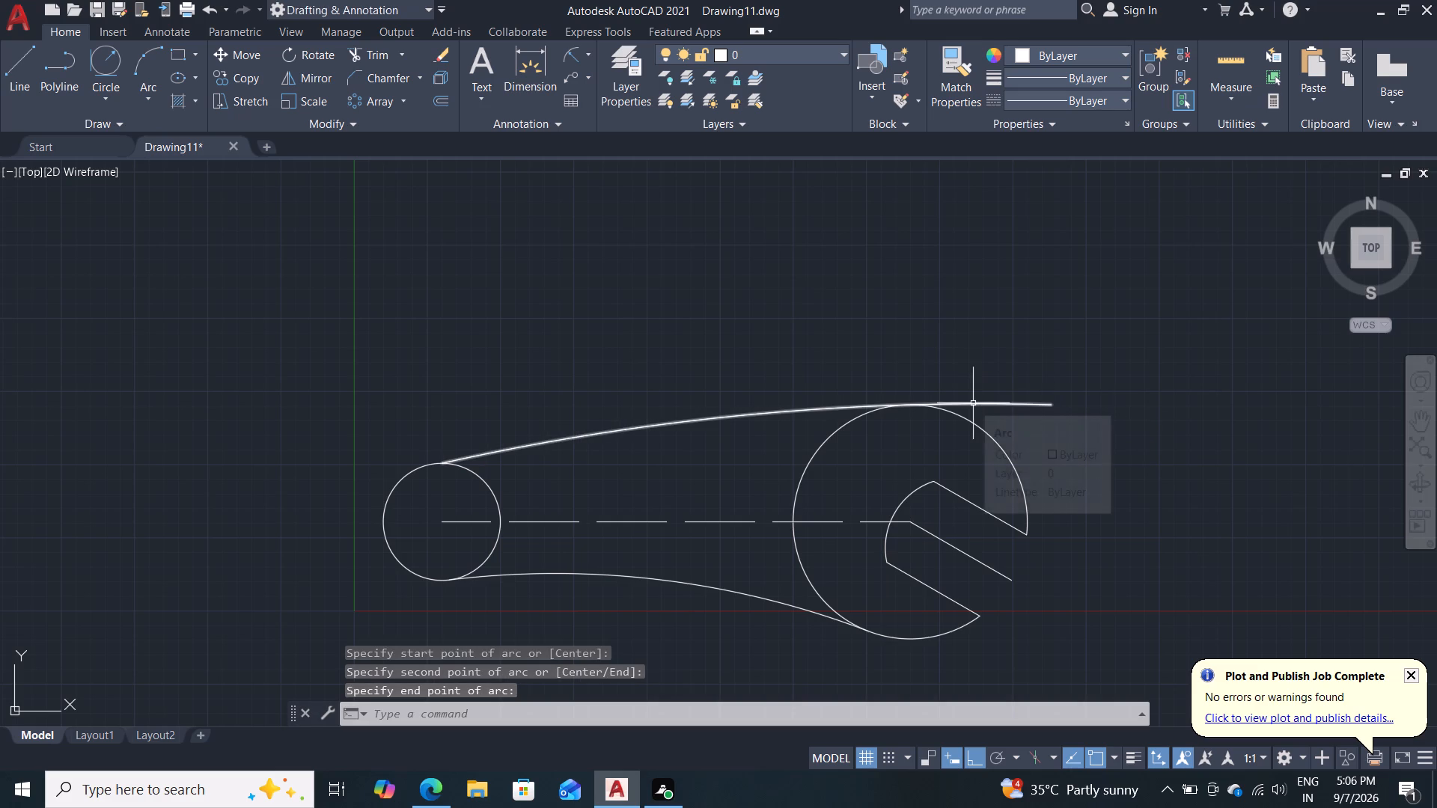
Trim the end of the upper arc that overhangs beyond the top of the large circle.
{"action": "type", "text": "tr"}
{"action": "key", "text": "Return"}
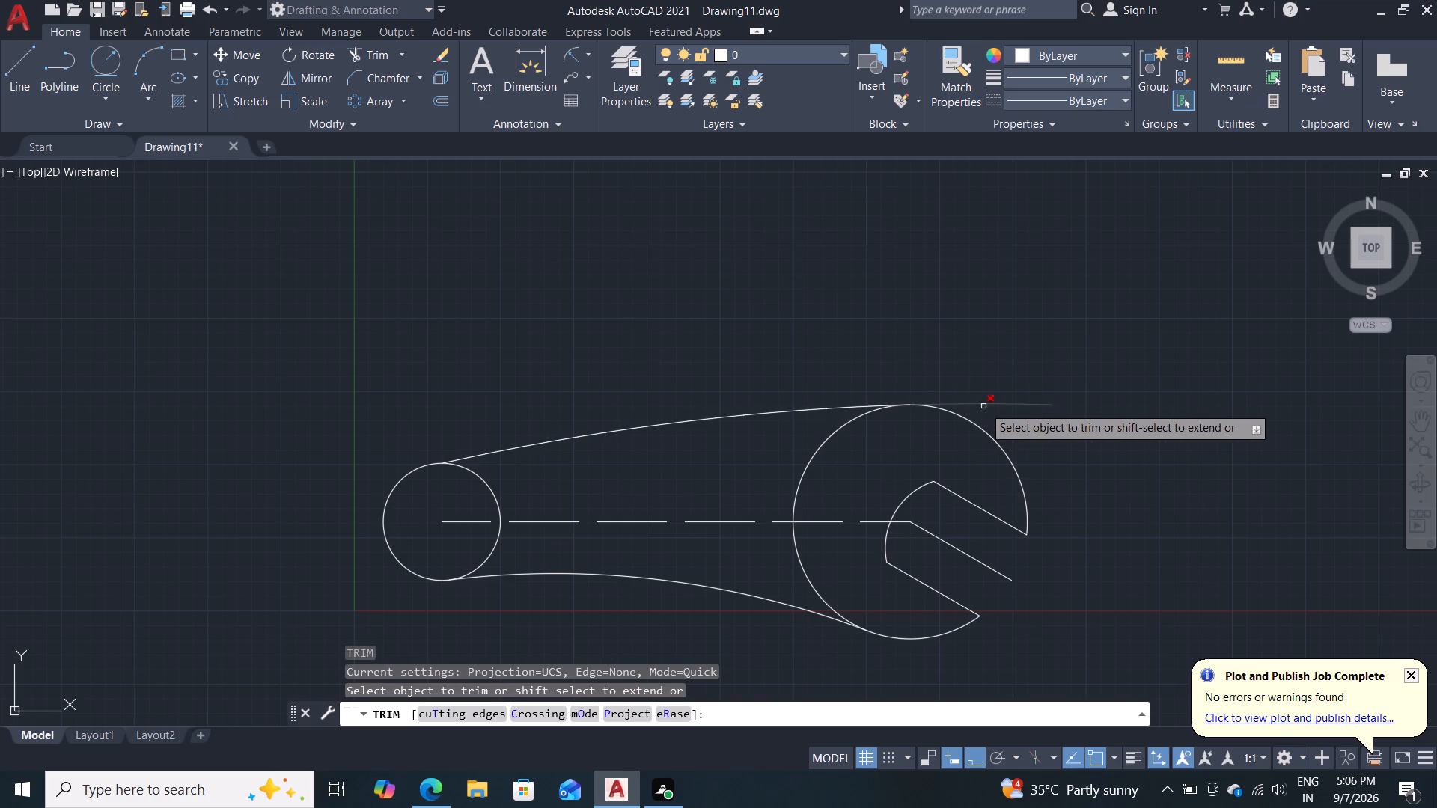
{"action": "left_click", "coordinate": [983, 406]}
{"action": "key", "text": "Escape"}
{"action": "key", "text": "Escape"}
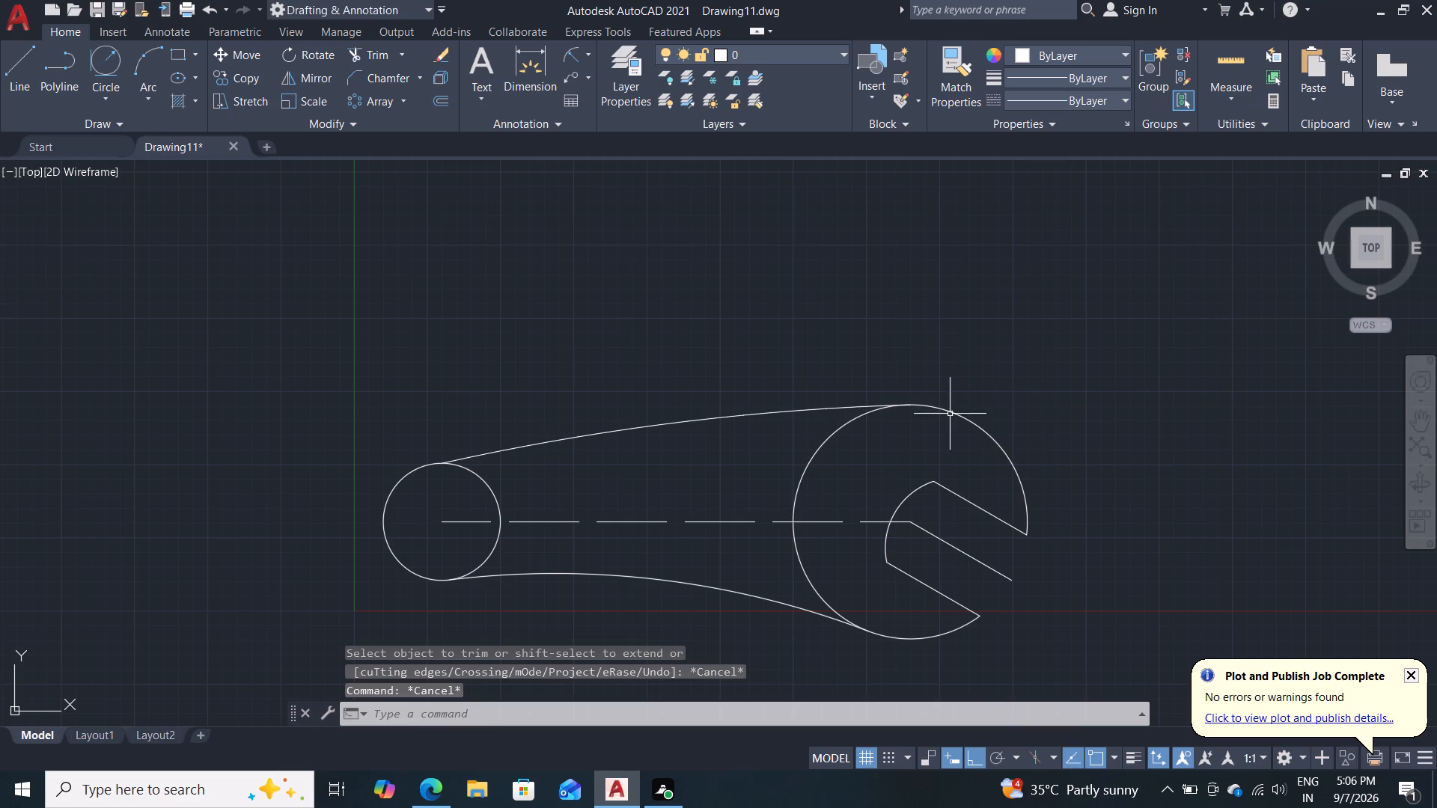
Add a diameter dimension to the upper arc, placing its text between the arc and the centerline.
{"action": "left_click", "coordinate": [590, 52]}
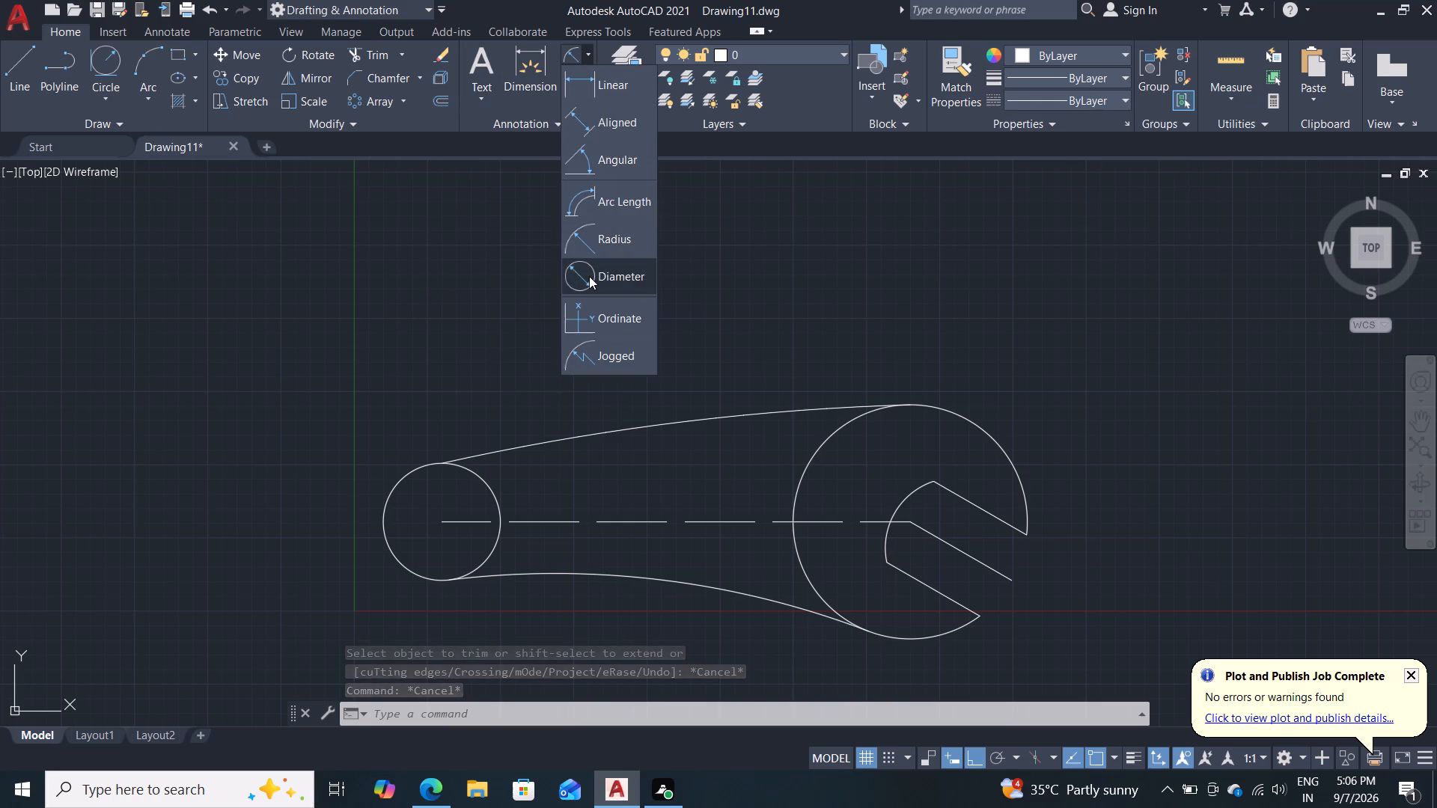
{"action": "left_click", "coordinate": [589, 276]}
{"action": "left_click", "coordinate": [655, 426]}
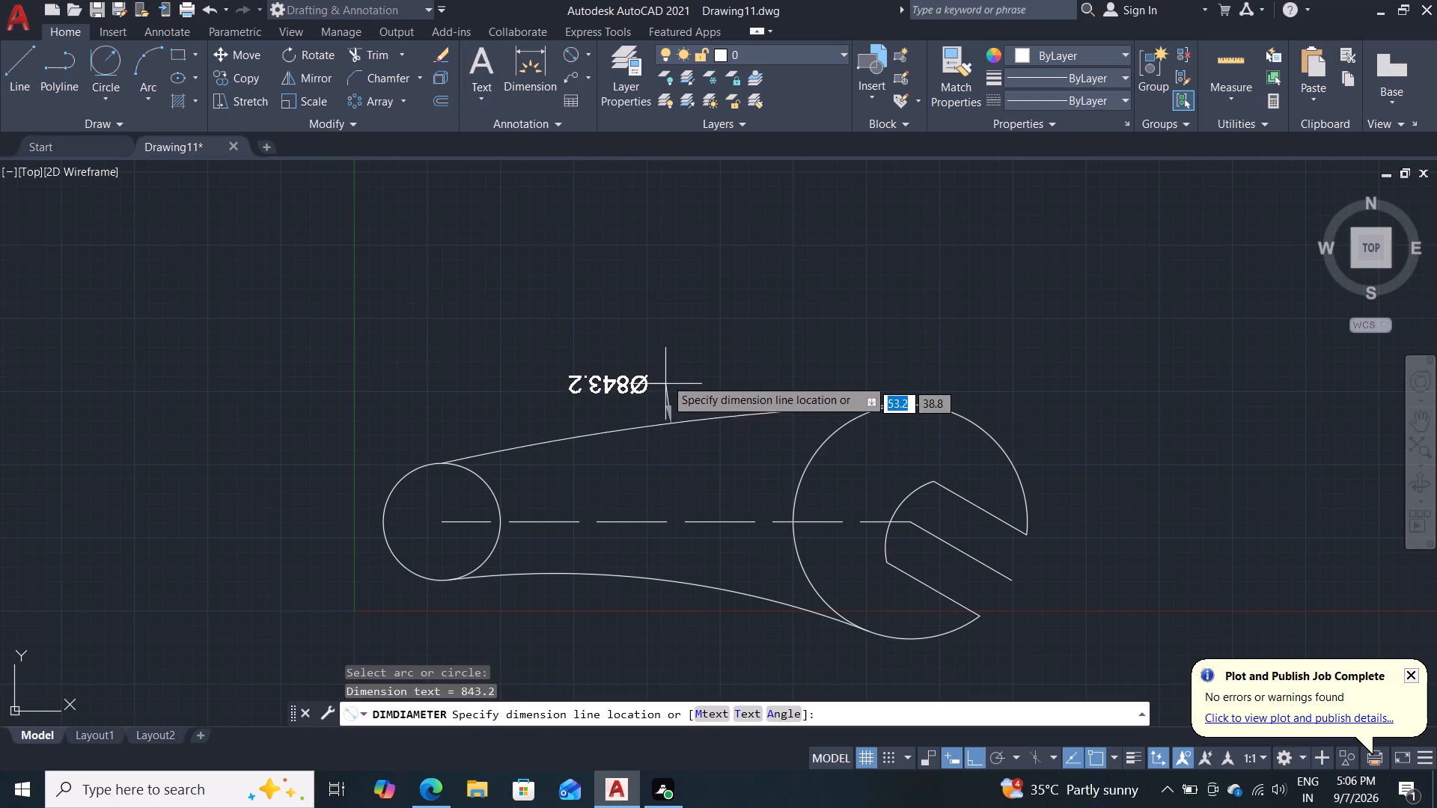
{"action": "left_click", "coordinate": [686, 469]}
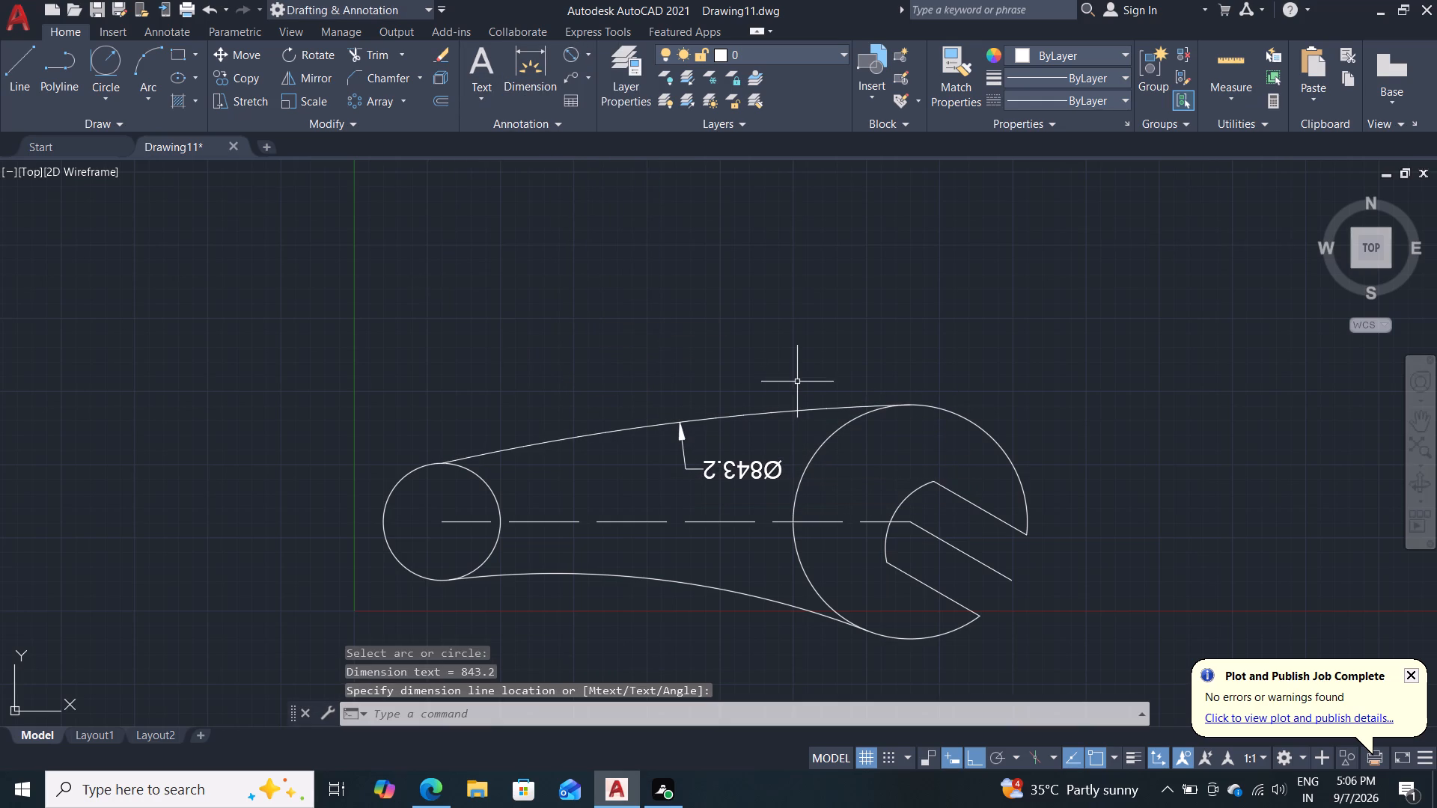
Modify the Standard dimension style so its text view direction is Left-to-Right.
{"action": "key", "text": "d"}
{"action": "key", "text": "Return"}
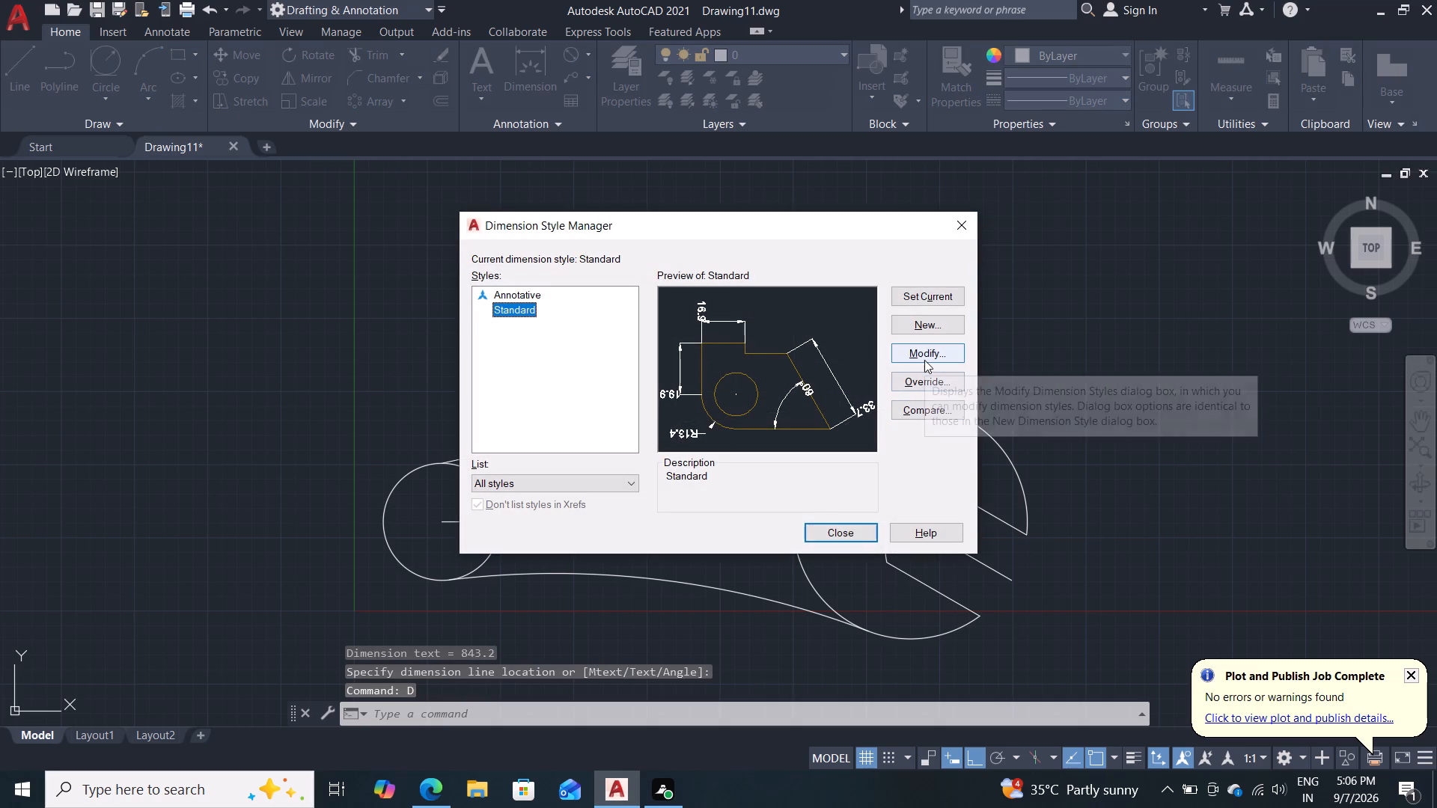
{"action": "left_click", "coordinate": [924, 360]}
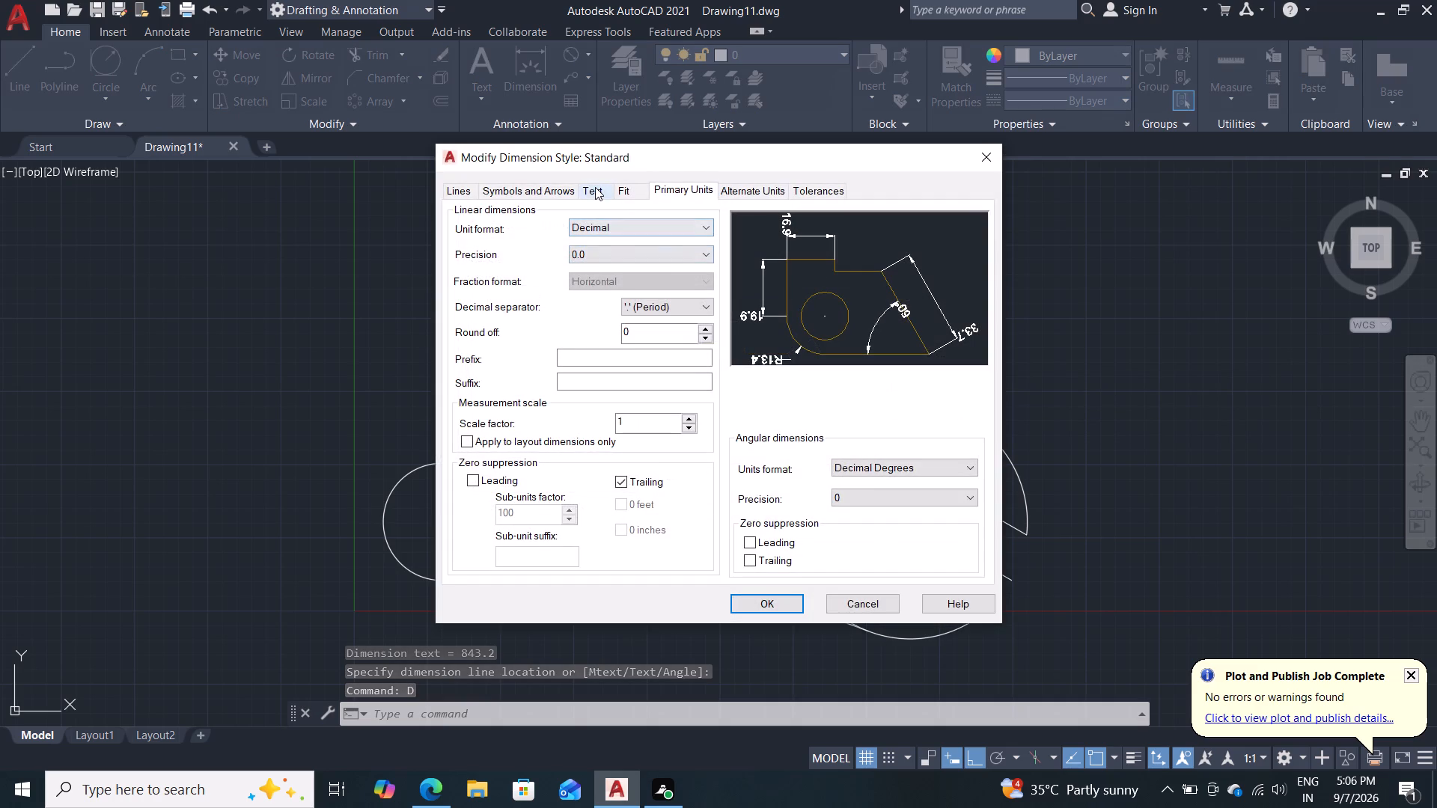
{"action": "left_click", "coordinate": [595, 187]}
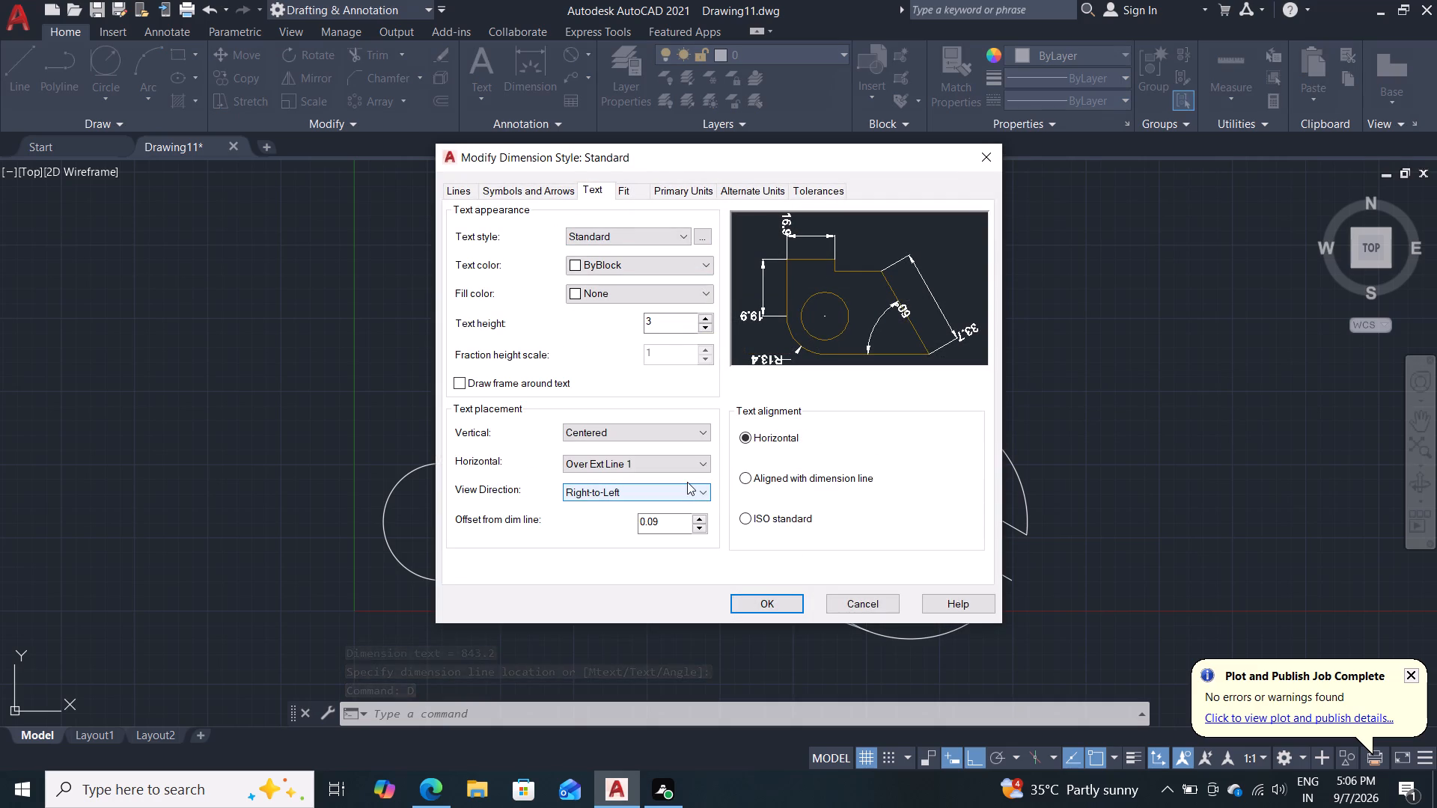
{"action": "left_click", "coordinate": [687, 482]}
{"action": "left_click", "coordinate": [680, 494]}
{"action": "left_click", "coordinate": [672, 503]}
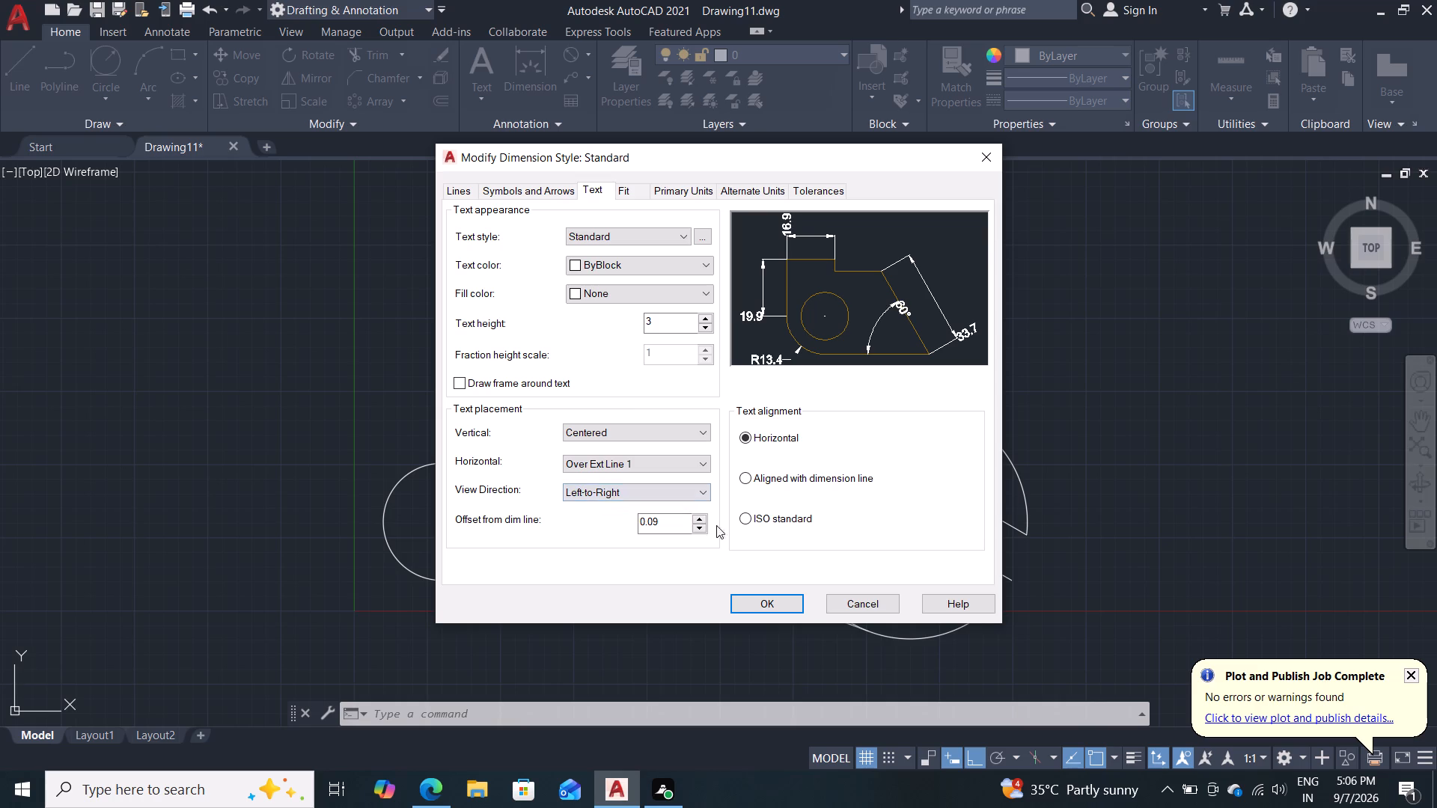
{"action": "left_click", "coordinate": [778, 604]}
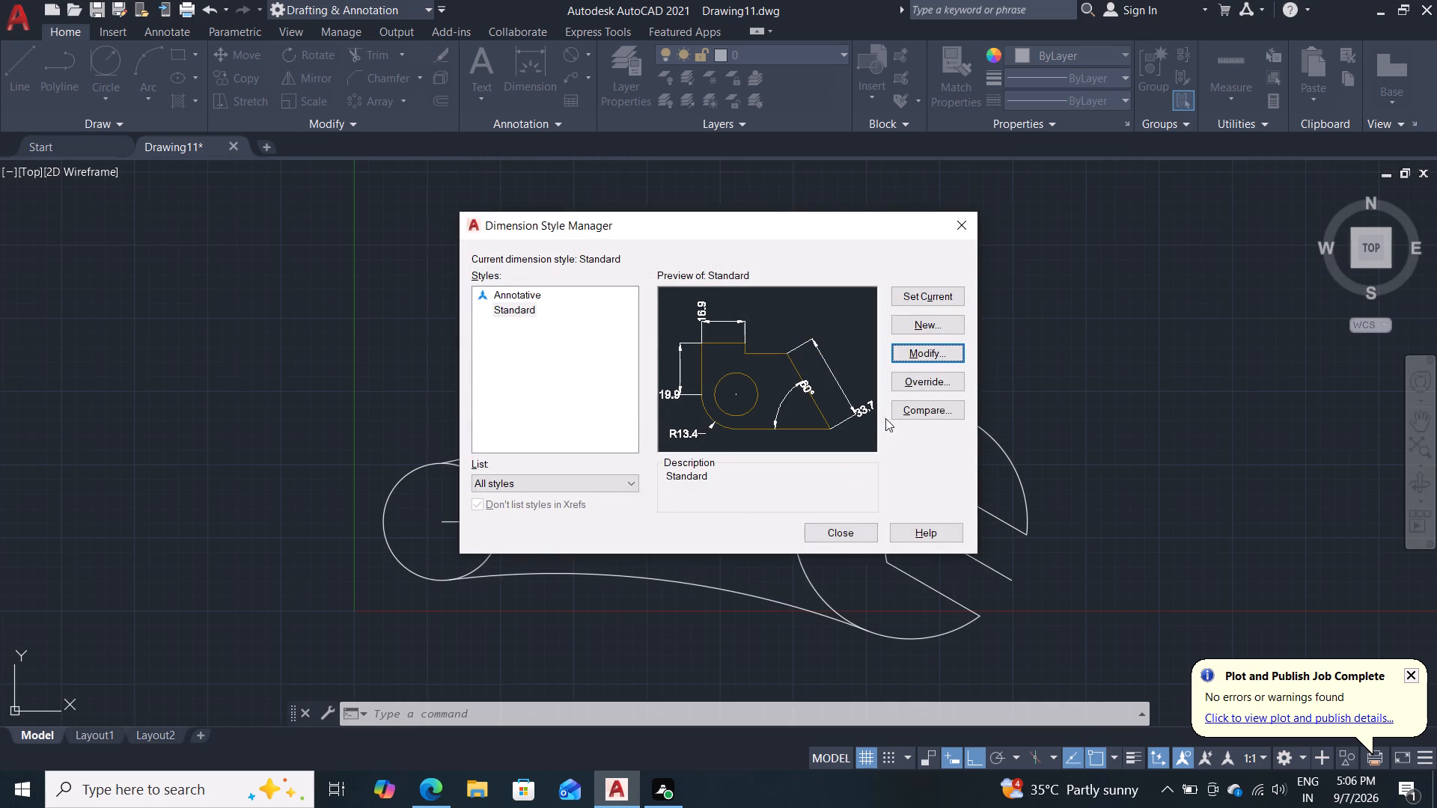
{"action": "left_click", "coordinate": [833, 533]}
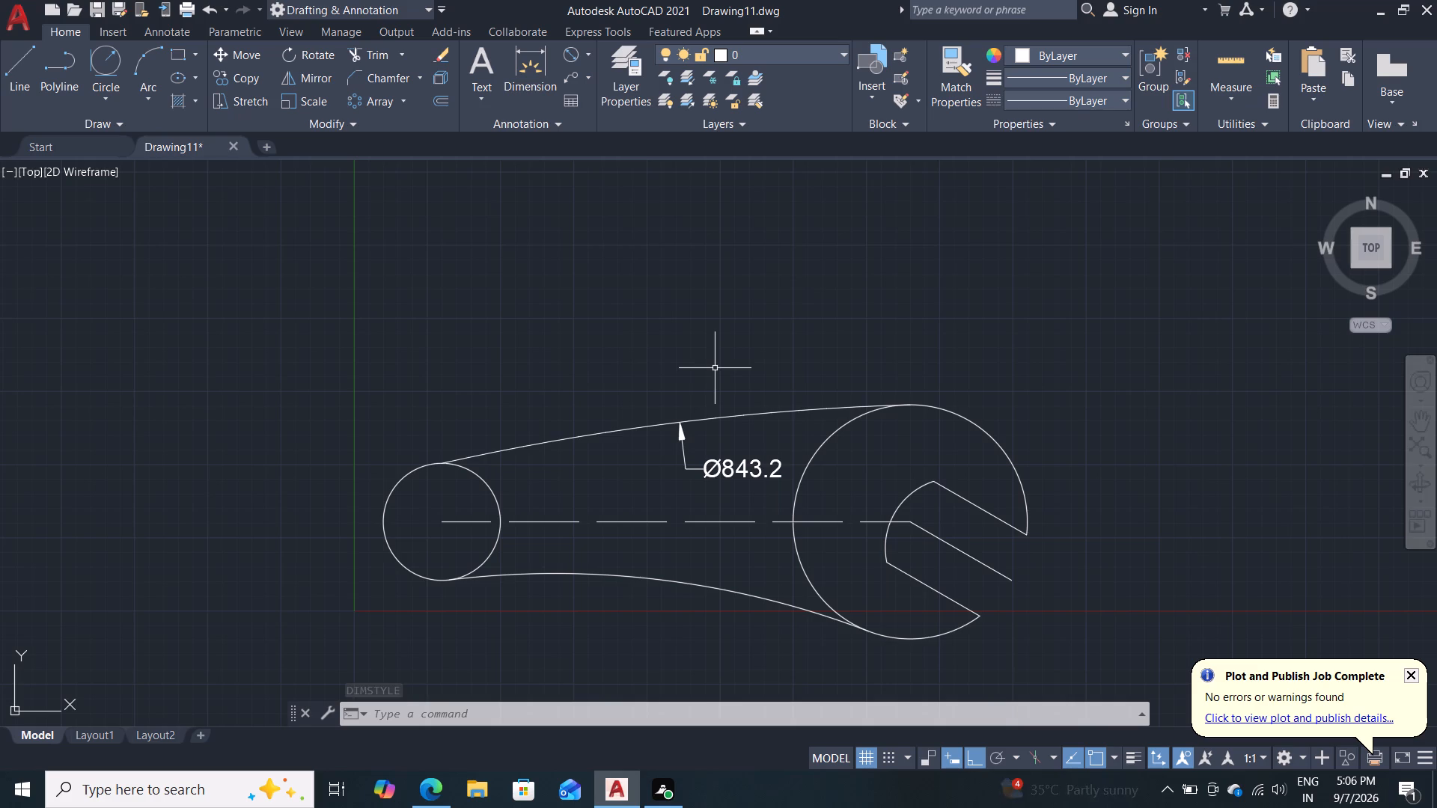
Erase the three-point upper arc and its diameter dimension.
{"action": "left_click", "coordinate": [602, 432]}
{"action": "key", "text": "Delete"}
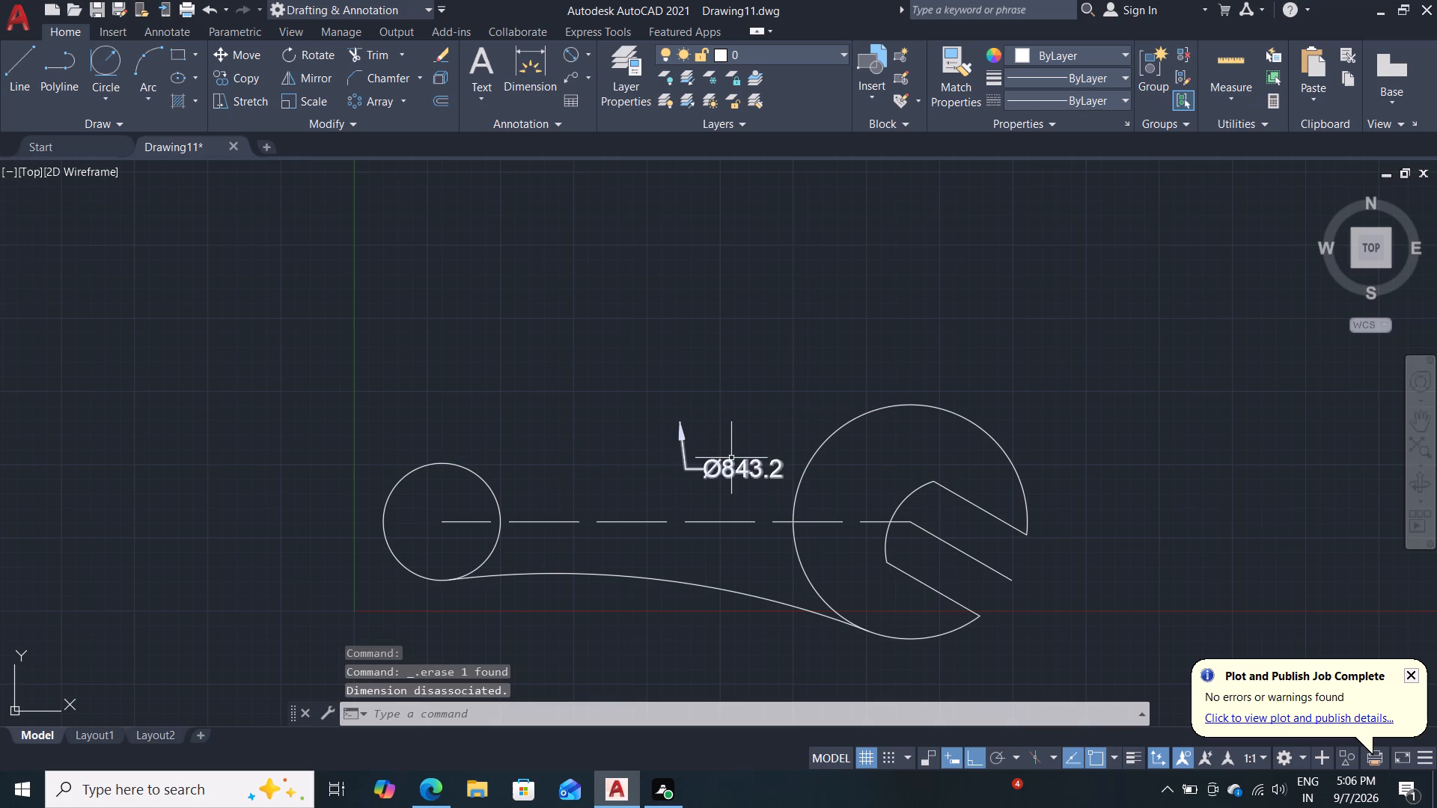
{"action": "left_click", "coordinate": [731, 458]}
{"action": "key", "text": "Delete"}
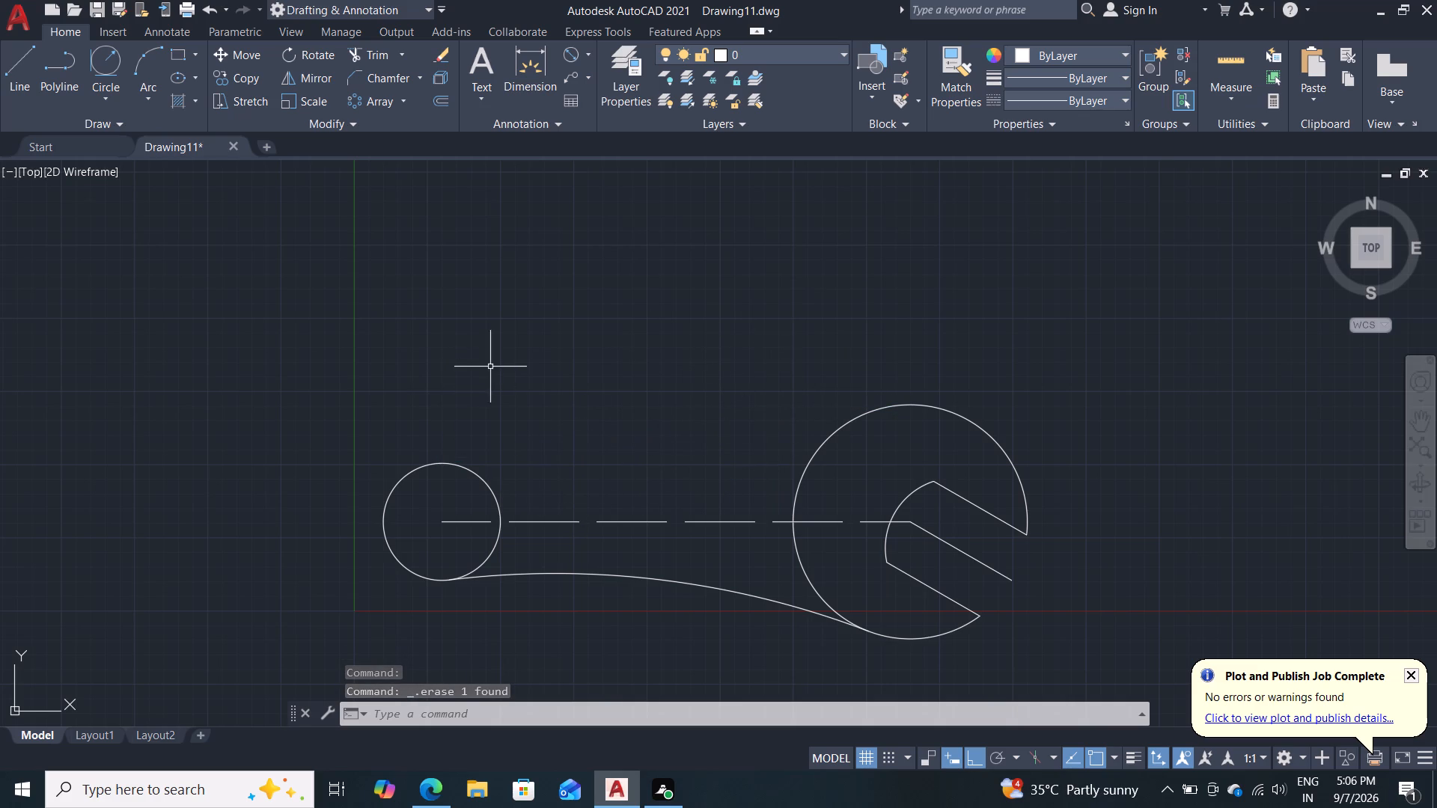
Draw a Tan, Tan, Radius circle of radius 150 tangent to the small circle's upper-left side and the large circle's upper-right side.
{"action": "middle_click_drag", "start_coordinate": [569, 394], "coordinate": [561, 367]}
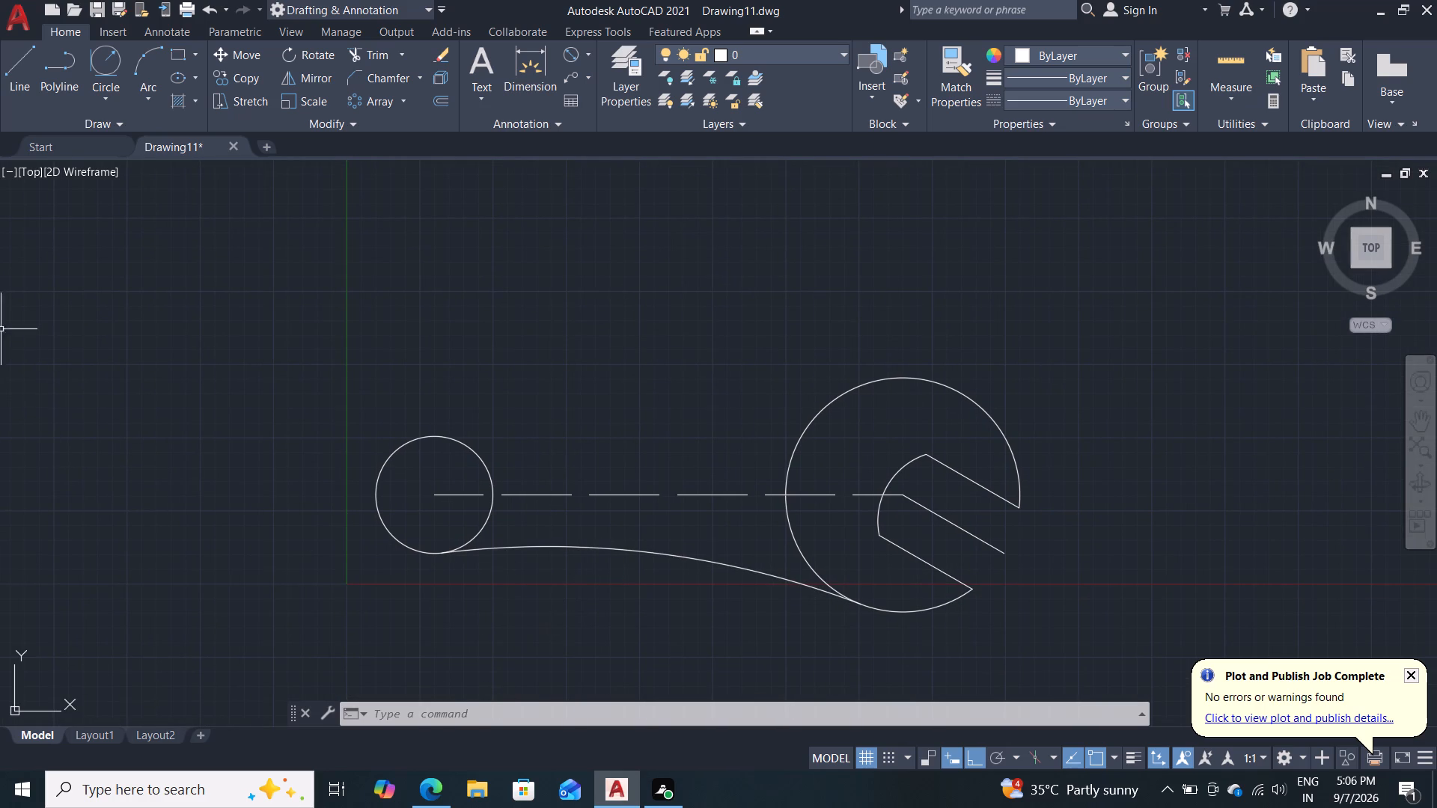
{"action": "left_click", "coordinate": [111, 70]}
{"action": "left_click", "coordinate": [379, 457]}
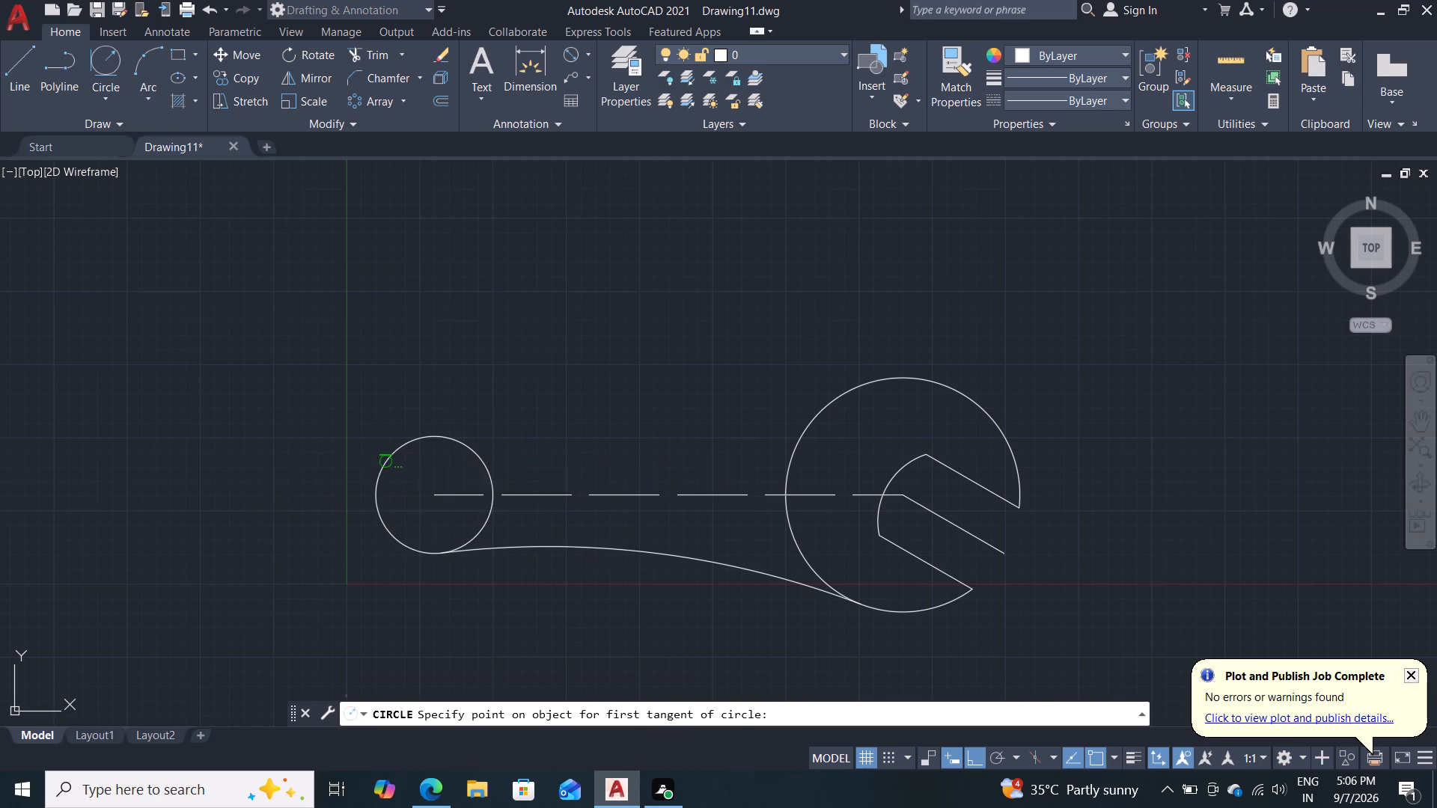
{"action": "left_click", "coordinate": [1002, 420]}
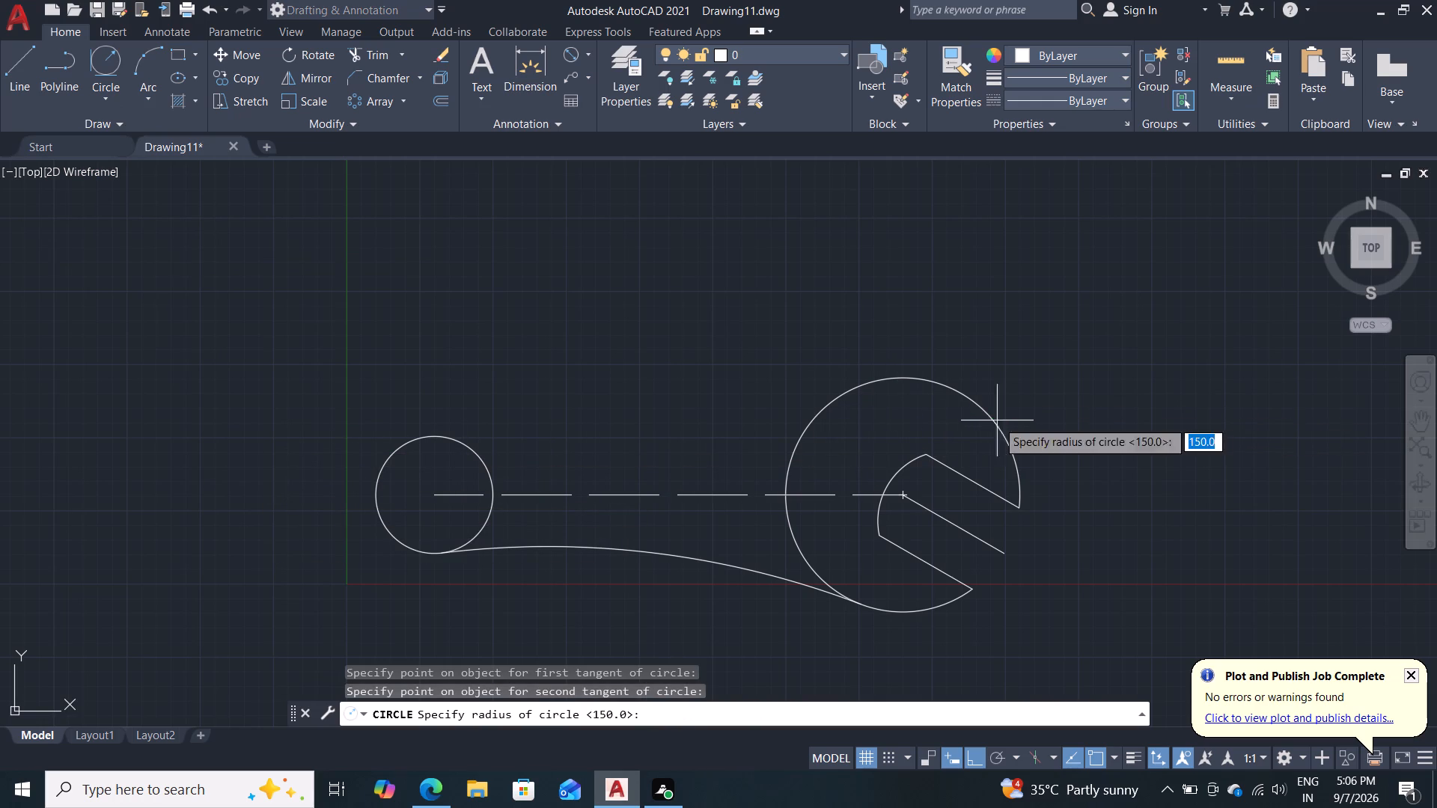
{"action": "key", "text": "Return"}
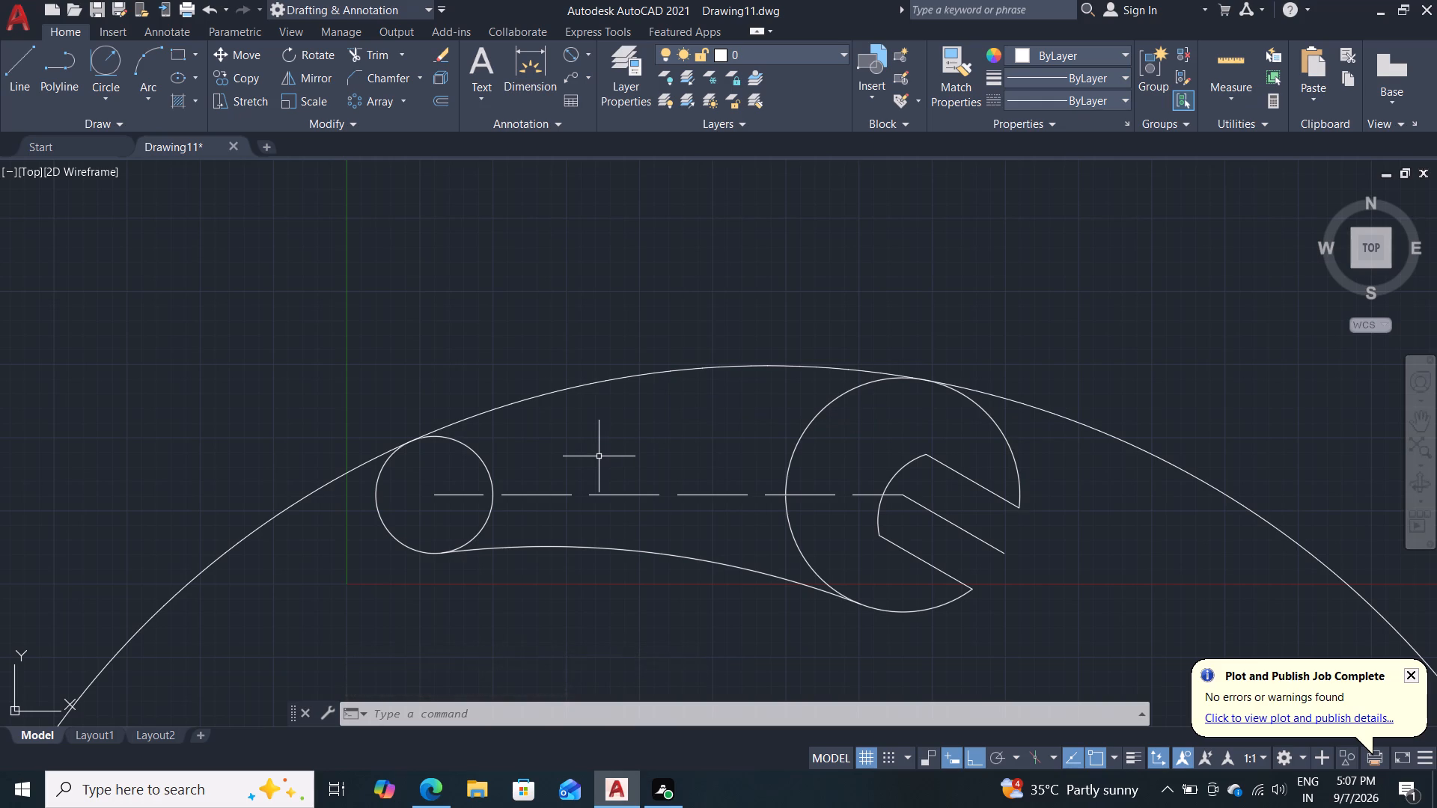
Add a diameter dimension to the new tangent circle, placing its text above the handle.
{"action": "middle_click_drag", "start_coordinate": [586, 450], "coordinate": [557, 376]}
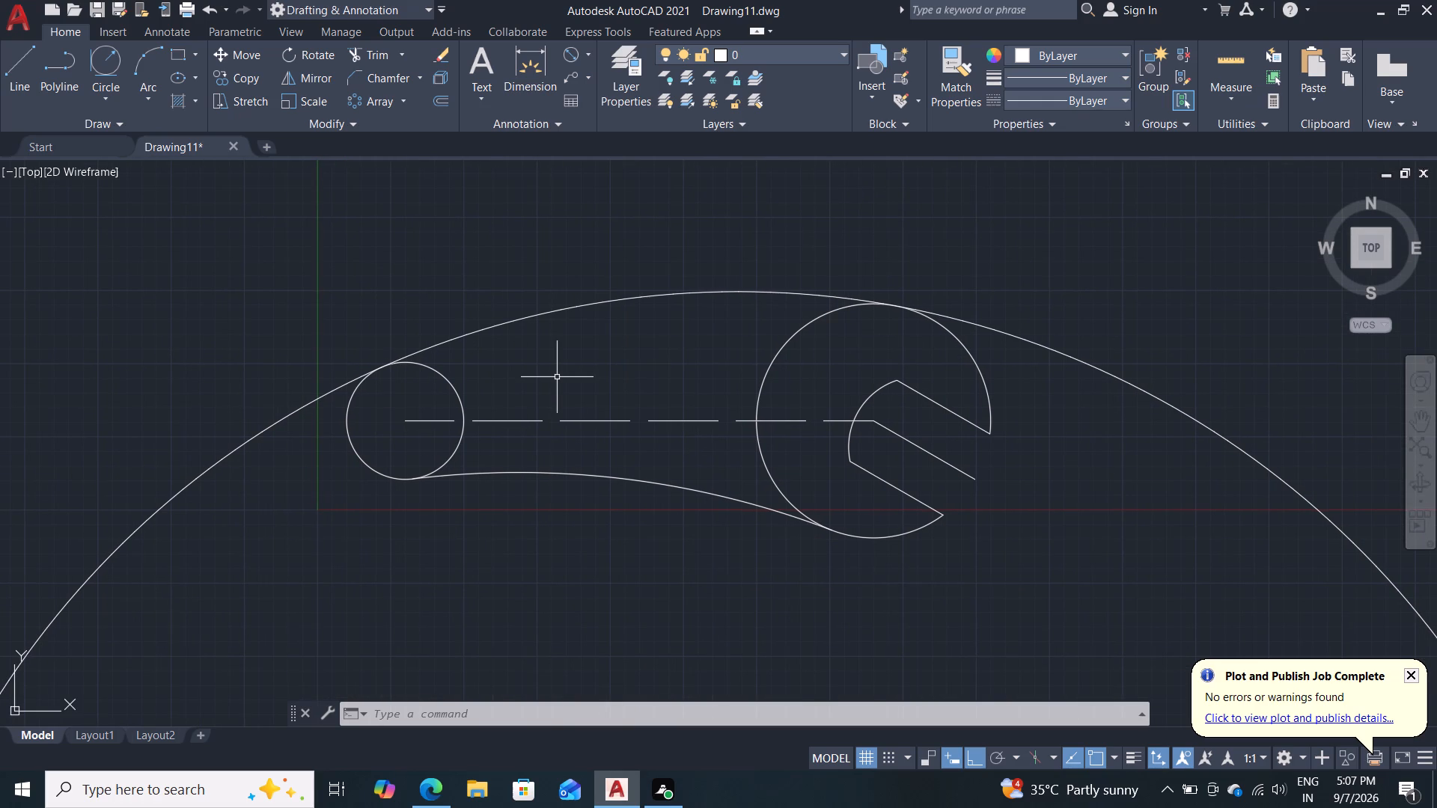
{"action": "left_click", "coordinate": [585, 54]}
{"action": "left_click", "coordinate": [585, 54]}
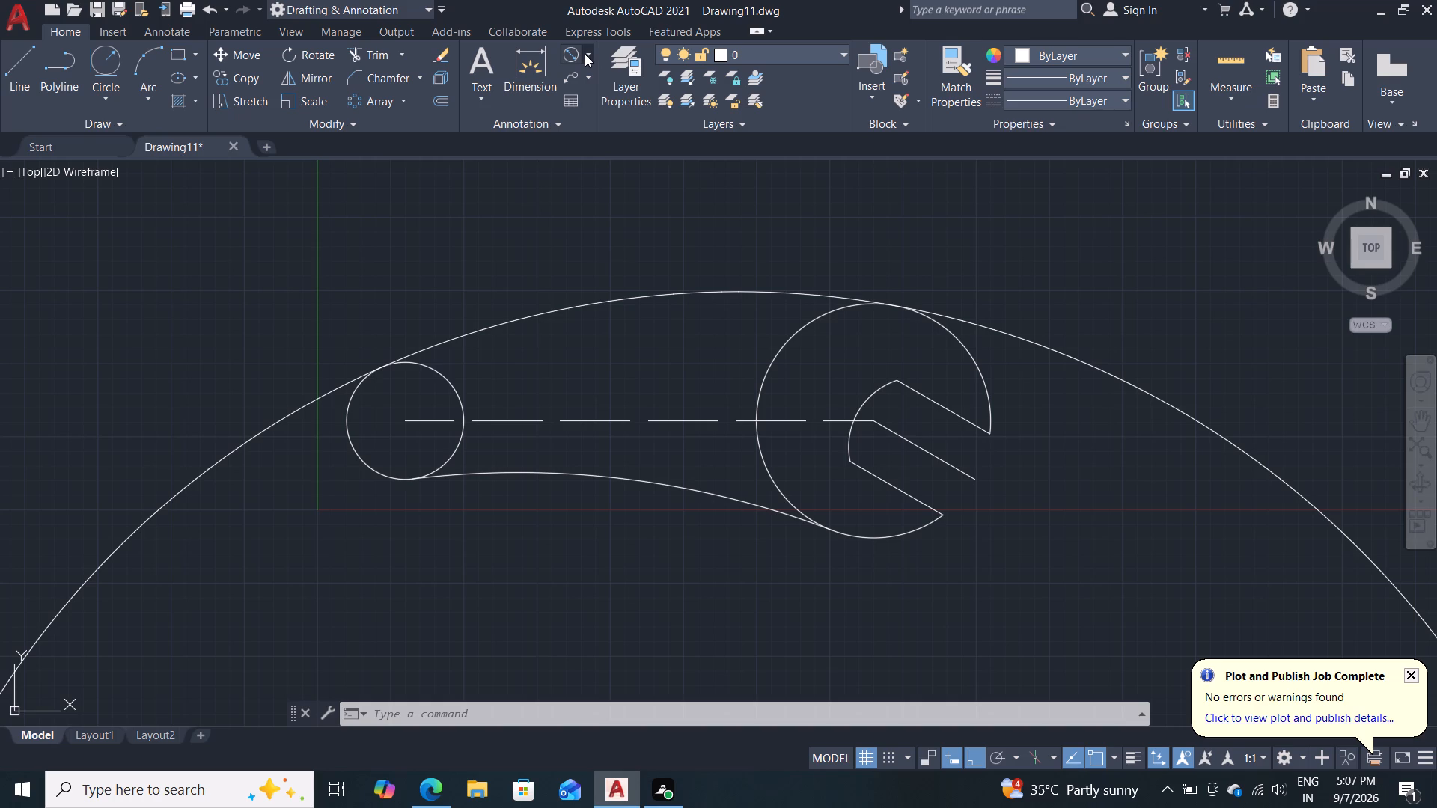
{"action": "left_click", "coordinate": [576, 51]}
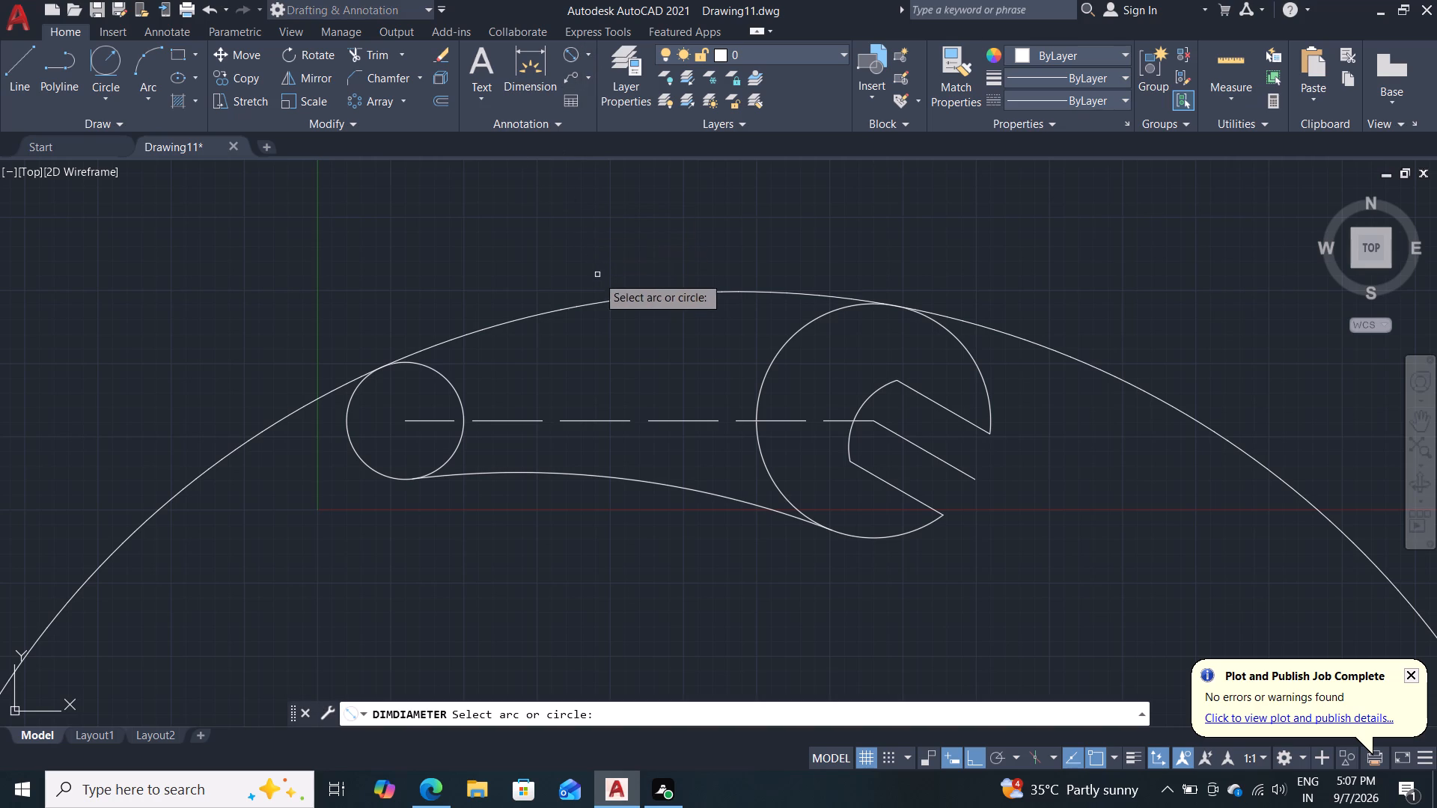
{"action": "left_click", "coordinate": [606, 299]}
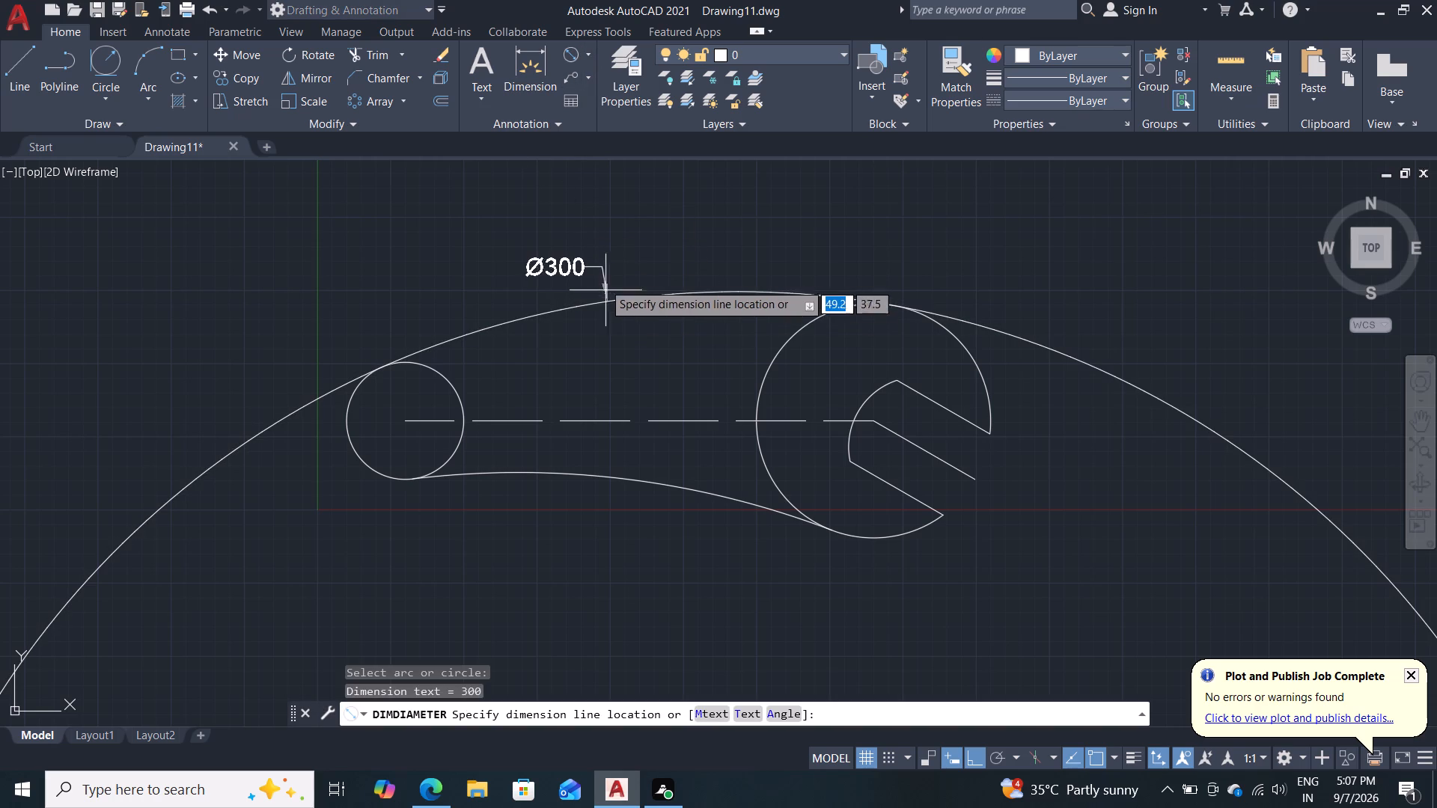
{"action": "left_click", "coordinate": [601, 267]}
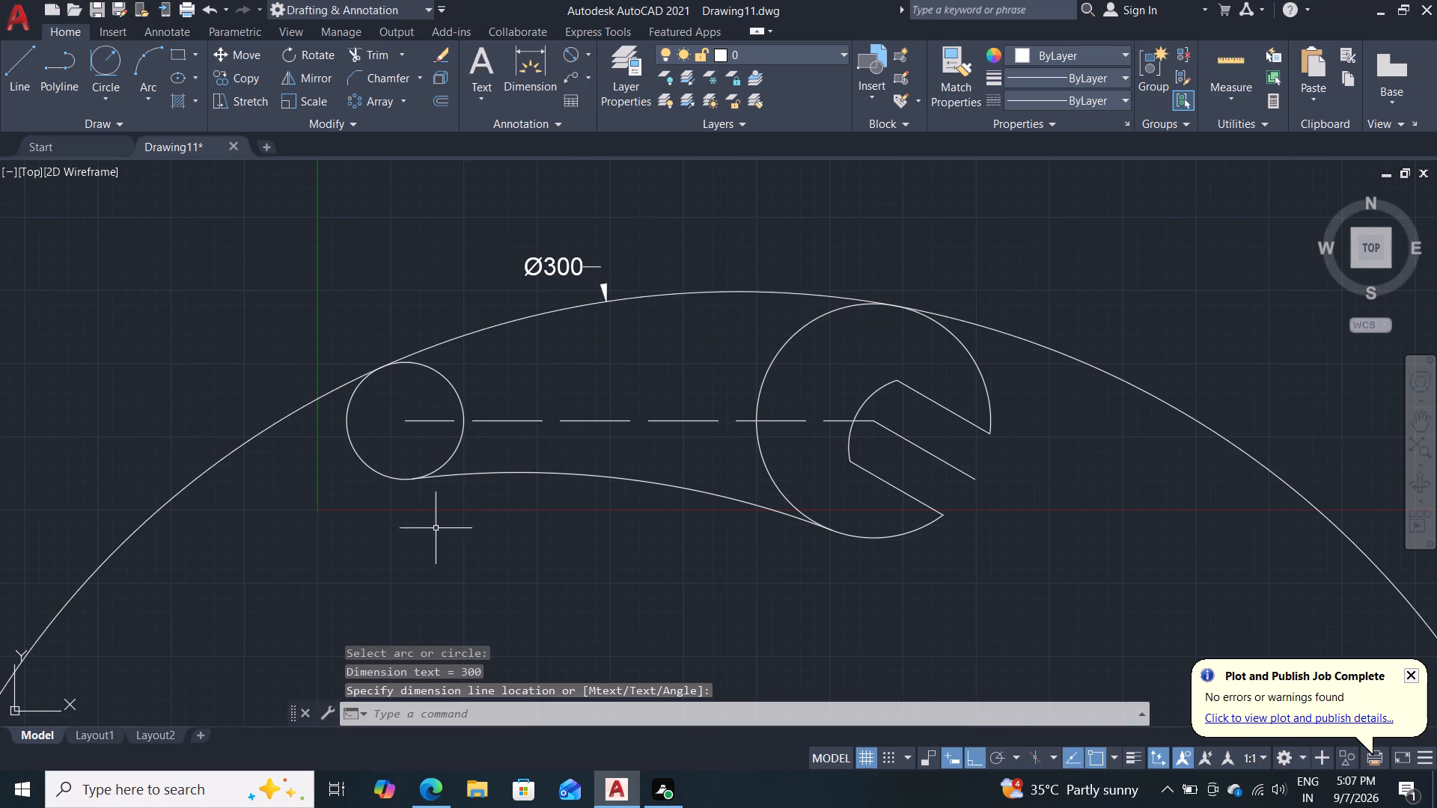
Trim the radius 150 circle, keeping only the upper handle arc between its two tangent points.
{"action": "left_click", "coordinate": [371, 52]}
{"action": "left_click", "coordinate": [237, 446]}
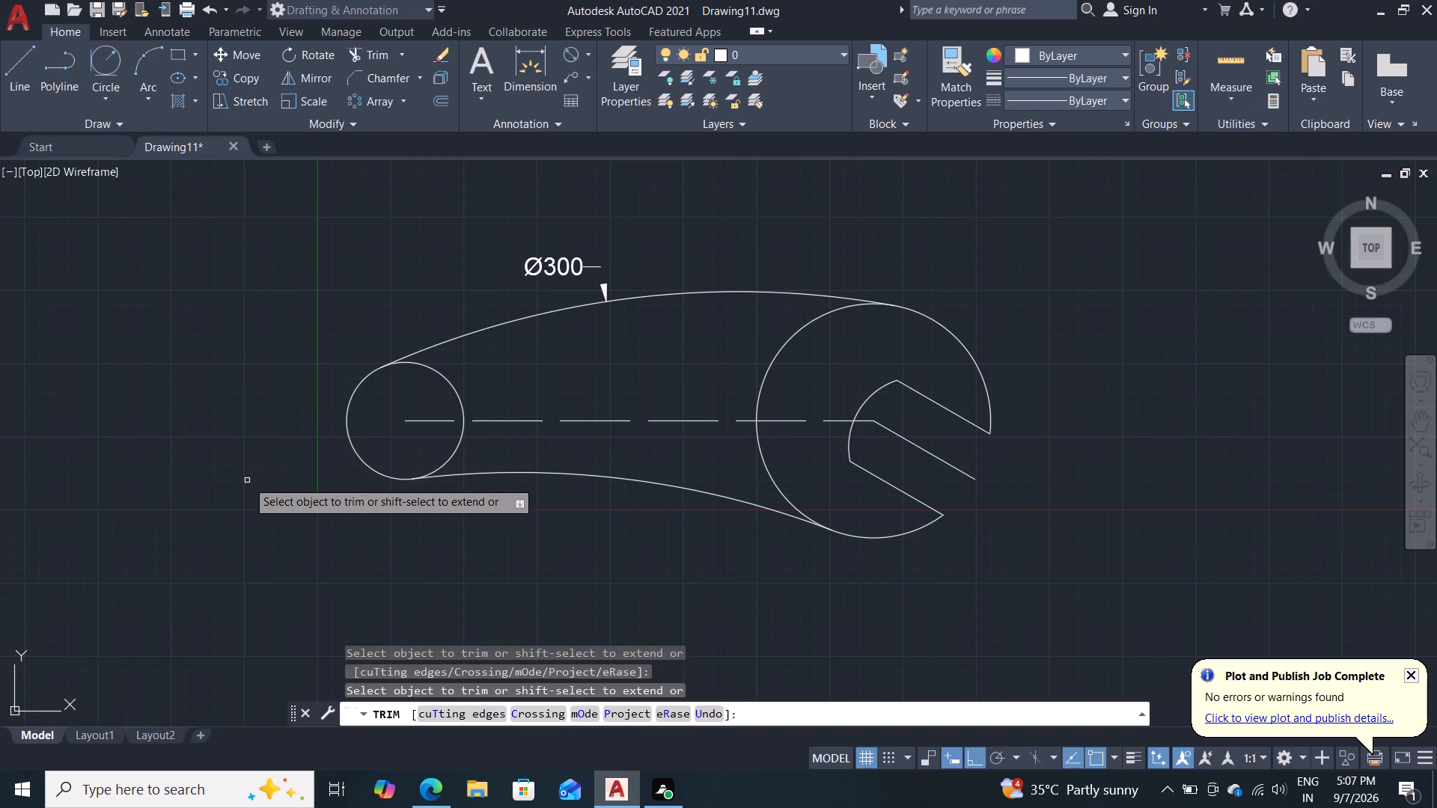
{"action": "key", "text": "Escape"}
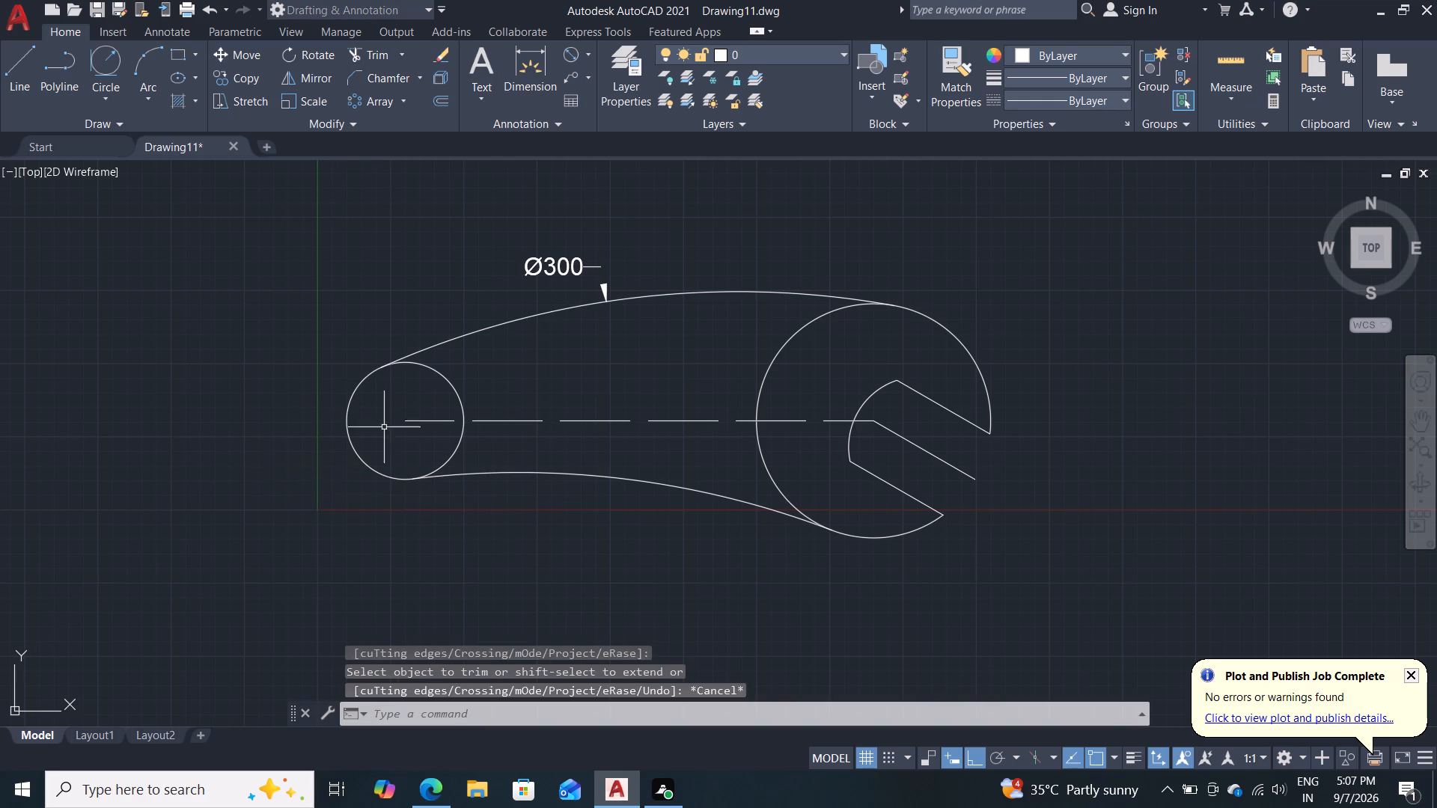
{"action": "key", "text": "Escape"}
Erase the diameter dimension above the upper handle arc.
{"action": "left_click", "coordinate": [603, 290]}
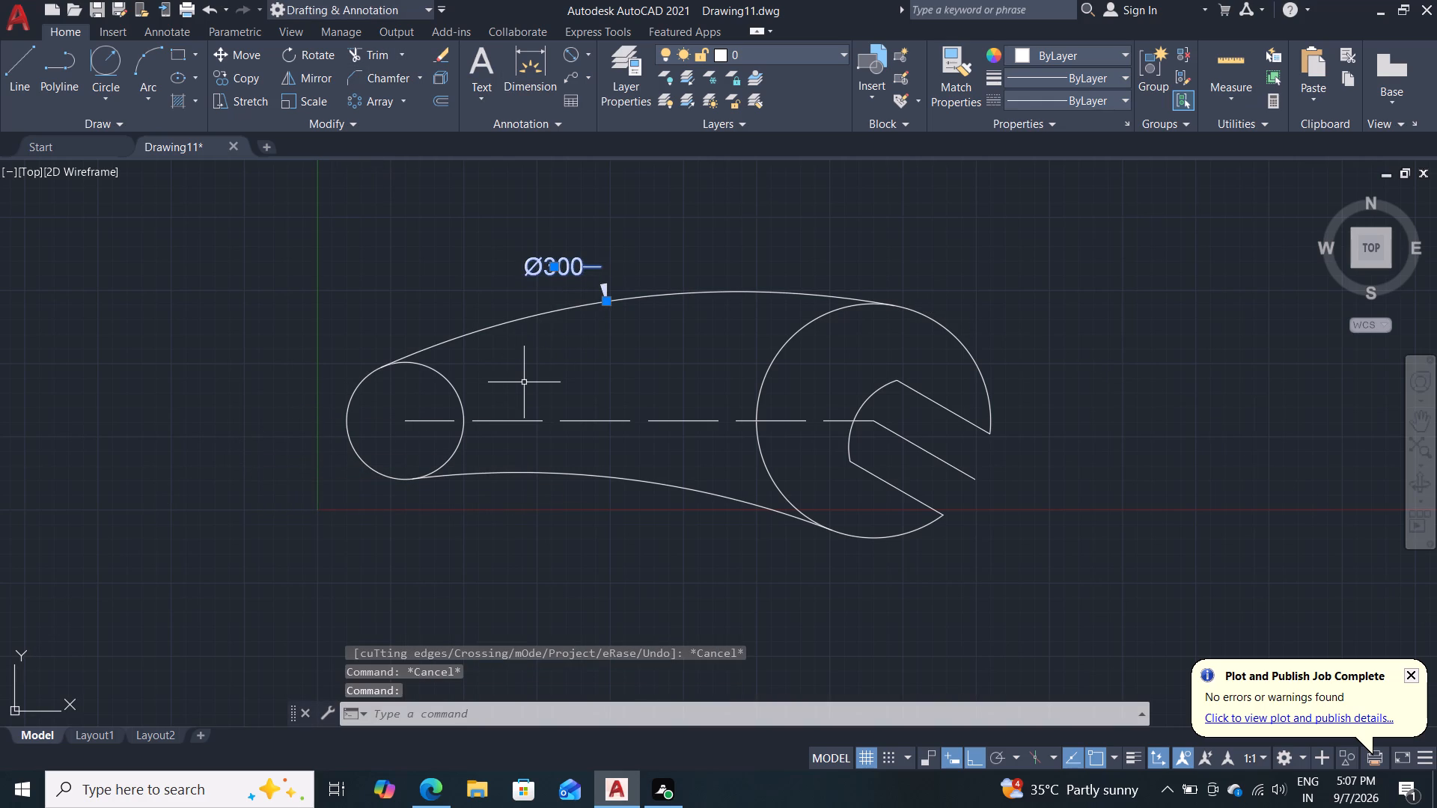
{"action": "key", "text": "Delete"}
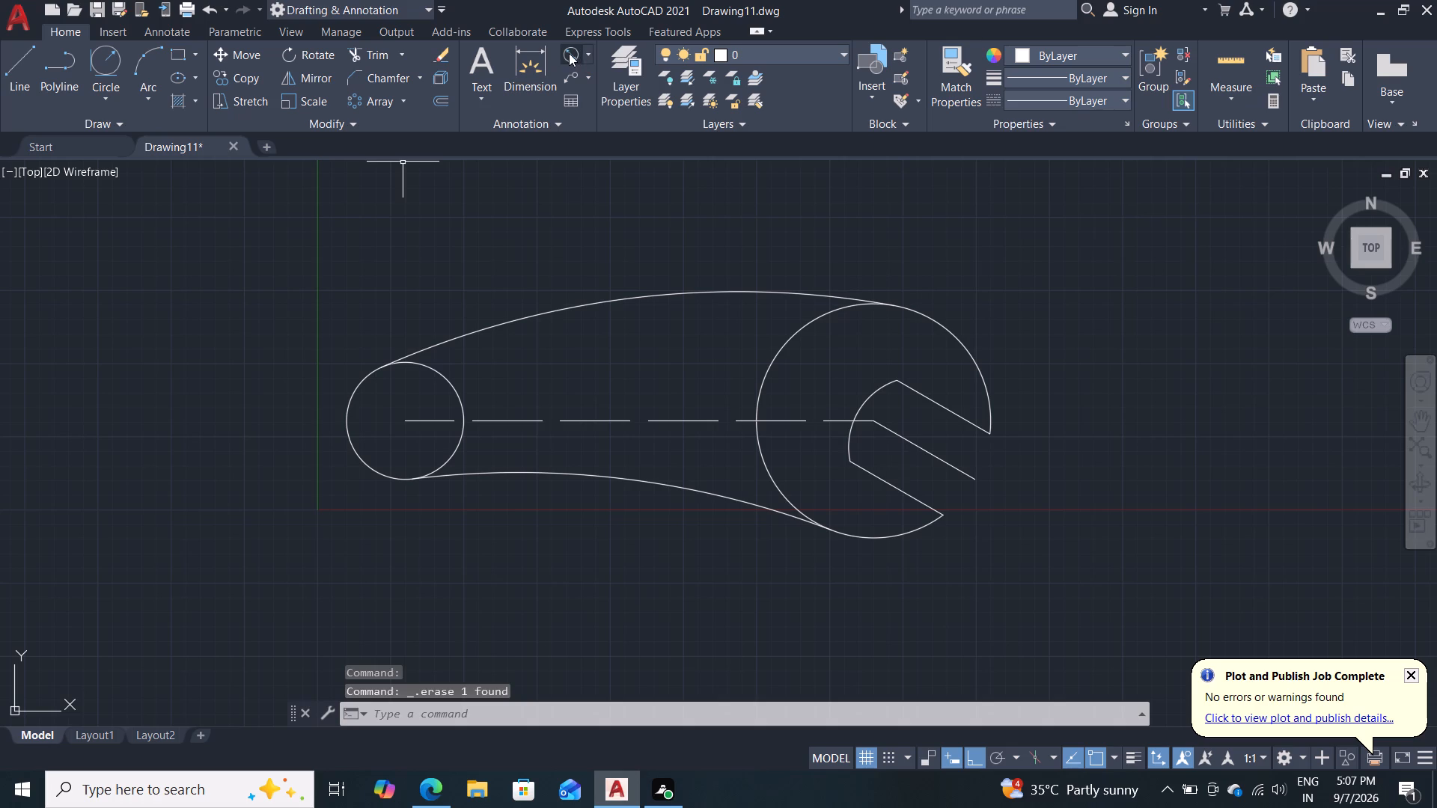
Add a diameter dimension to the upper handle arc, placing its text above the handle.
{"action": "left_click", "coordinate": [569, 53]}
{"action": "left_click", "coordinate": [609, 298]}
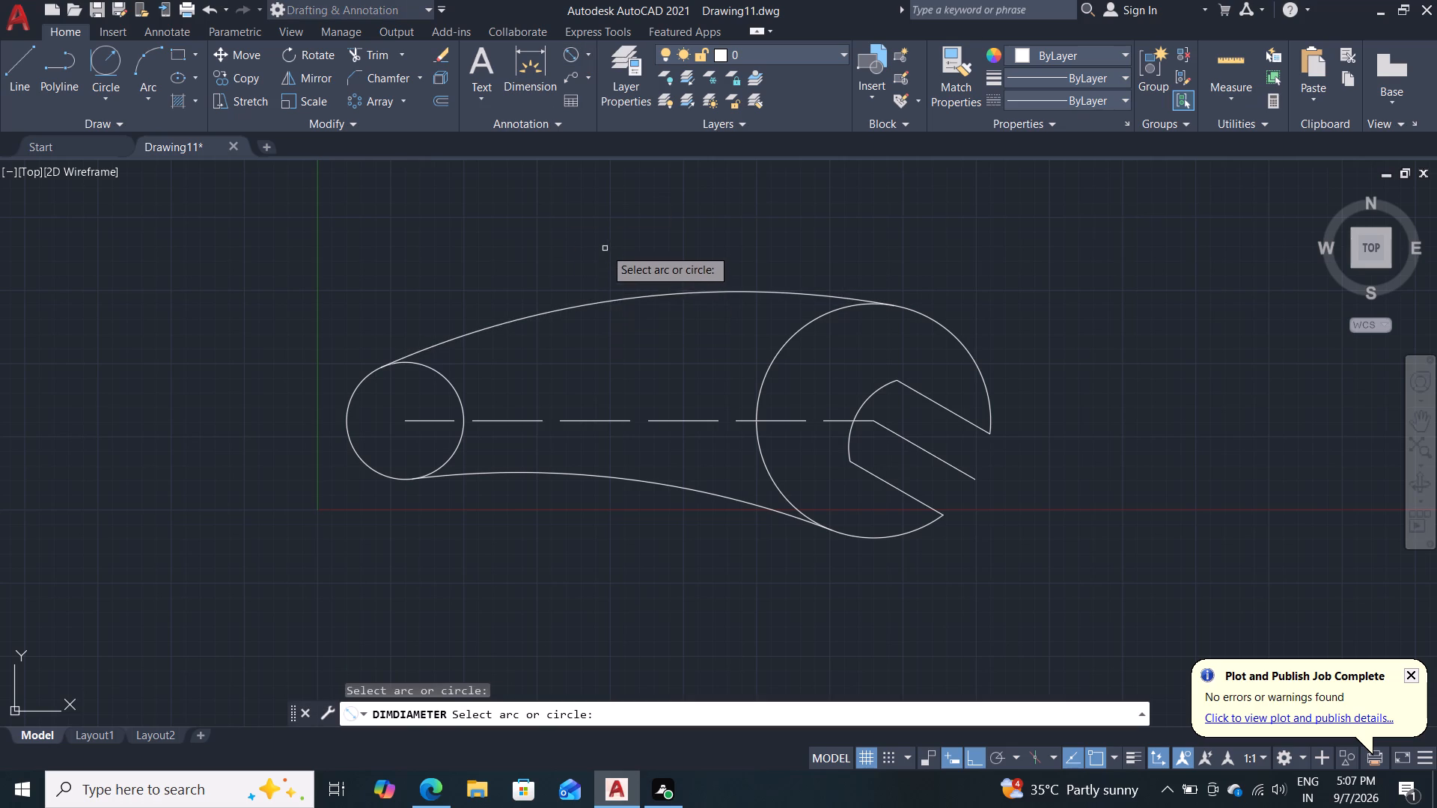
{"action": "left_click", "coordinate": [609, 301]}
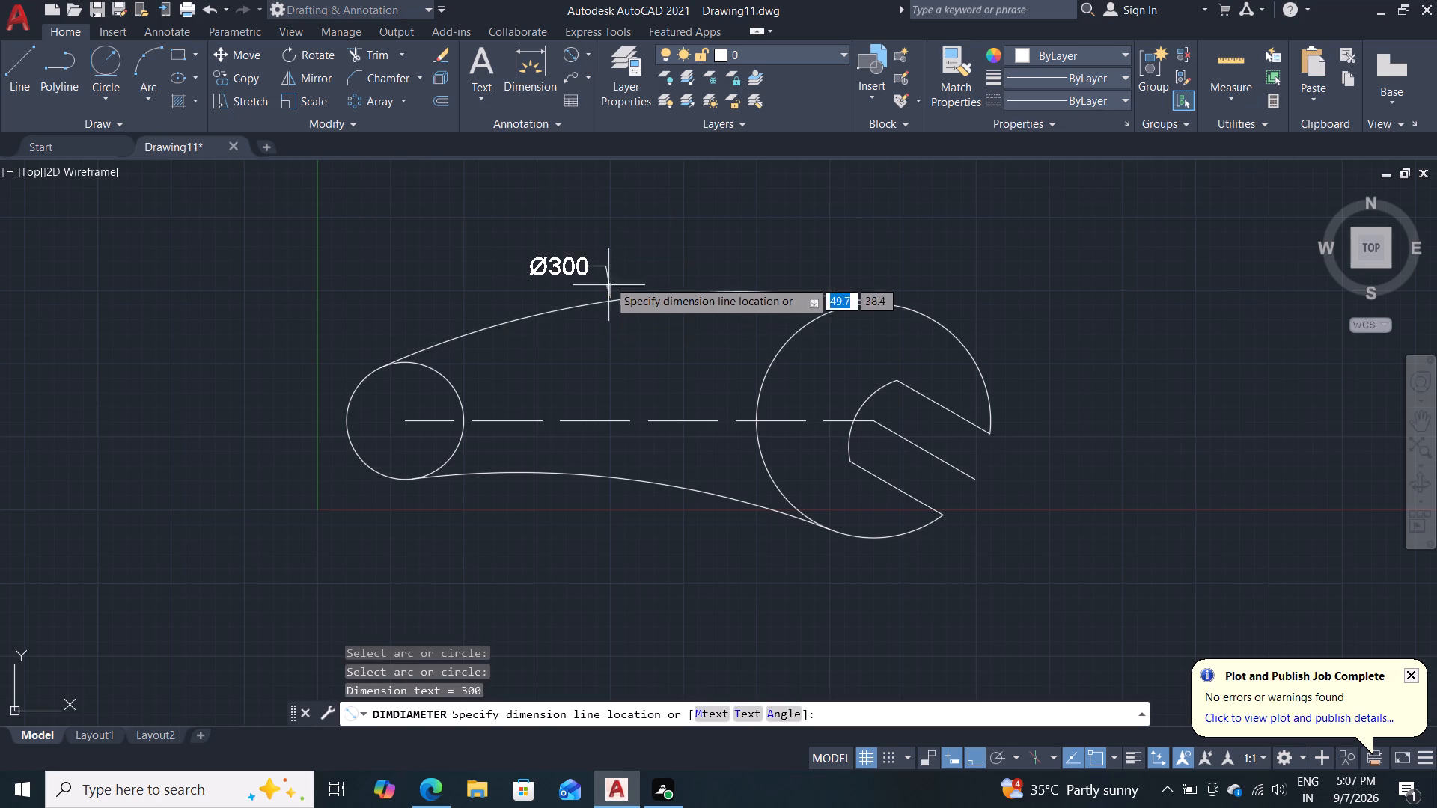
{"action": "left_click", "coordinate": [606, 239]}
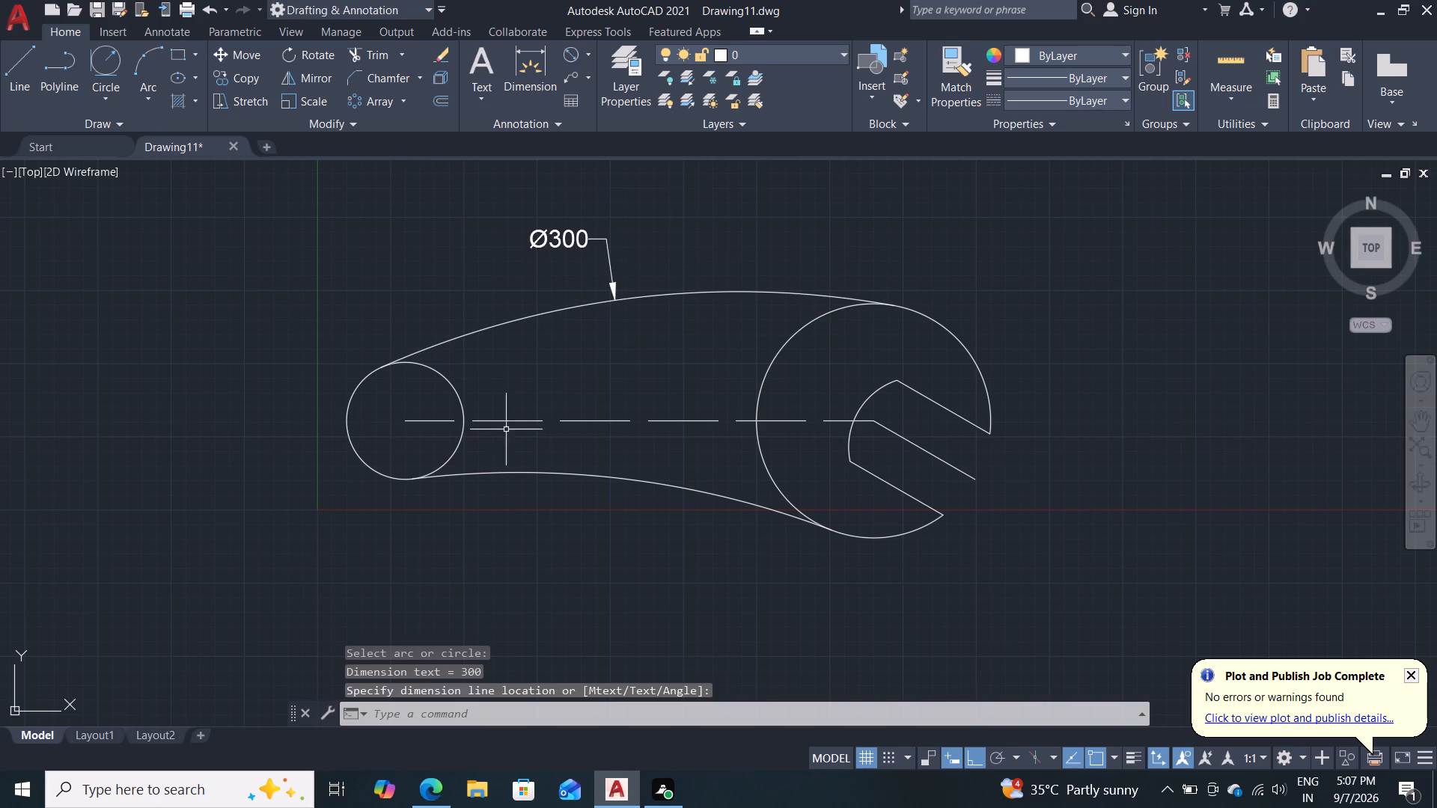
{"action": "key", "text": "Escape"}
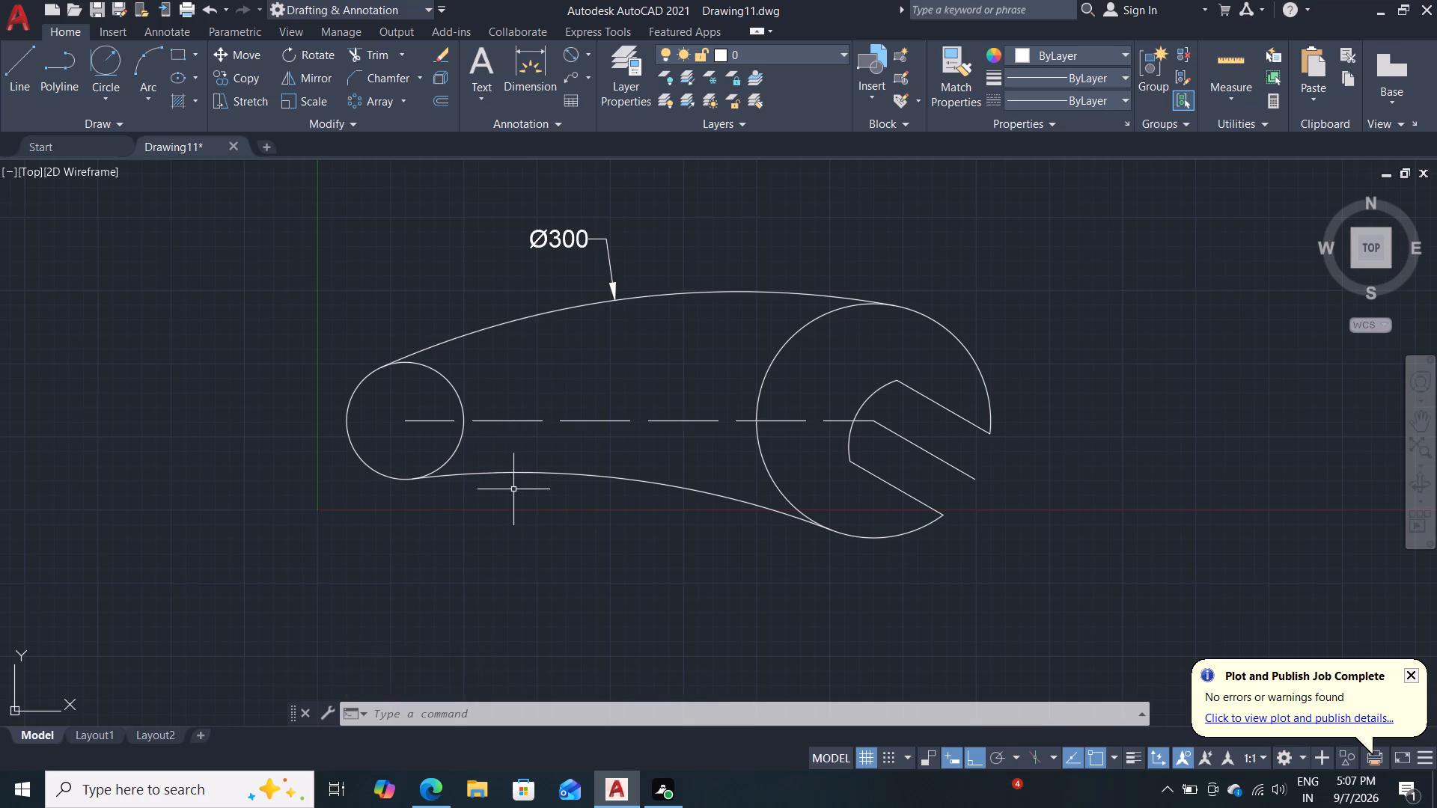
Draw a line about 33.9 mm long at 210° from the small circle's center, extending past the circle's lower-left side.
{"action": "middle_click_drag", "start_coordinate": [513, 491], "coordinate": [486, 455]}
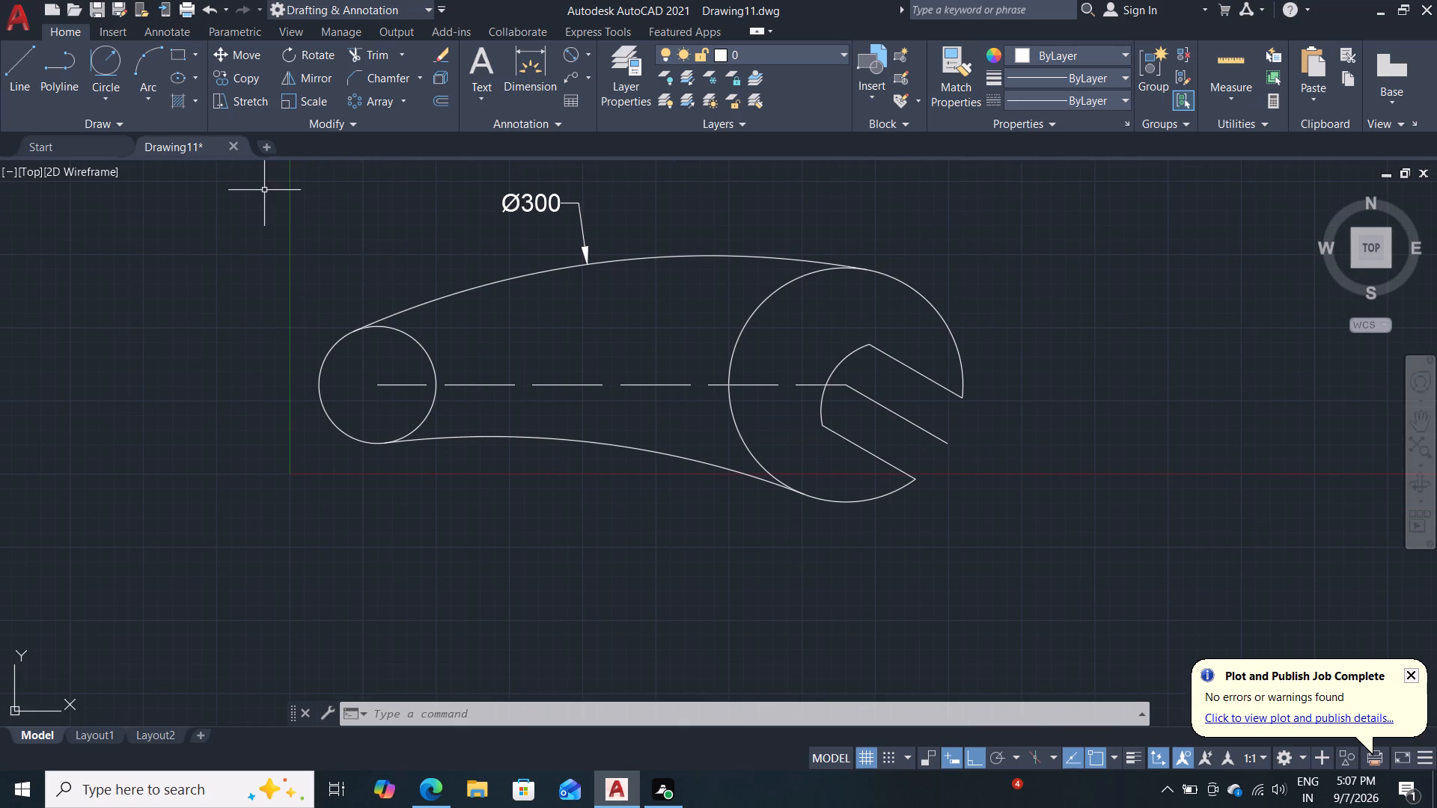
{"action": "middle_click_drag", "start_coordinate": [308, 279], "coordinate": [278, 310]}
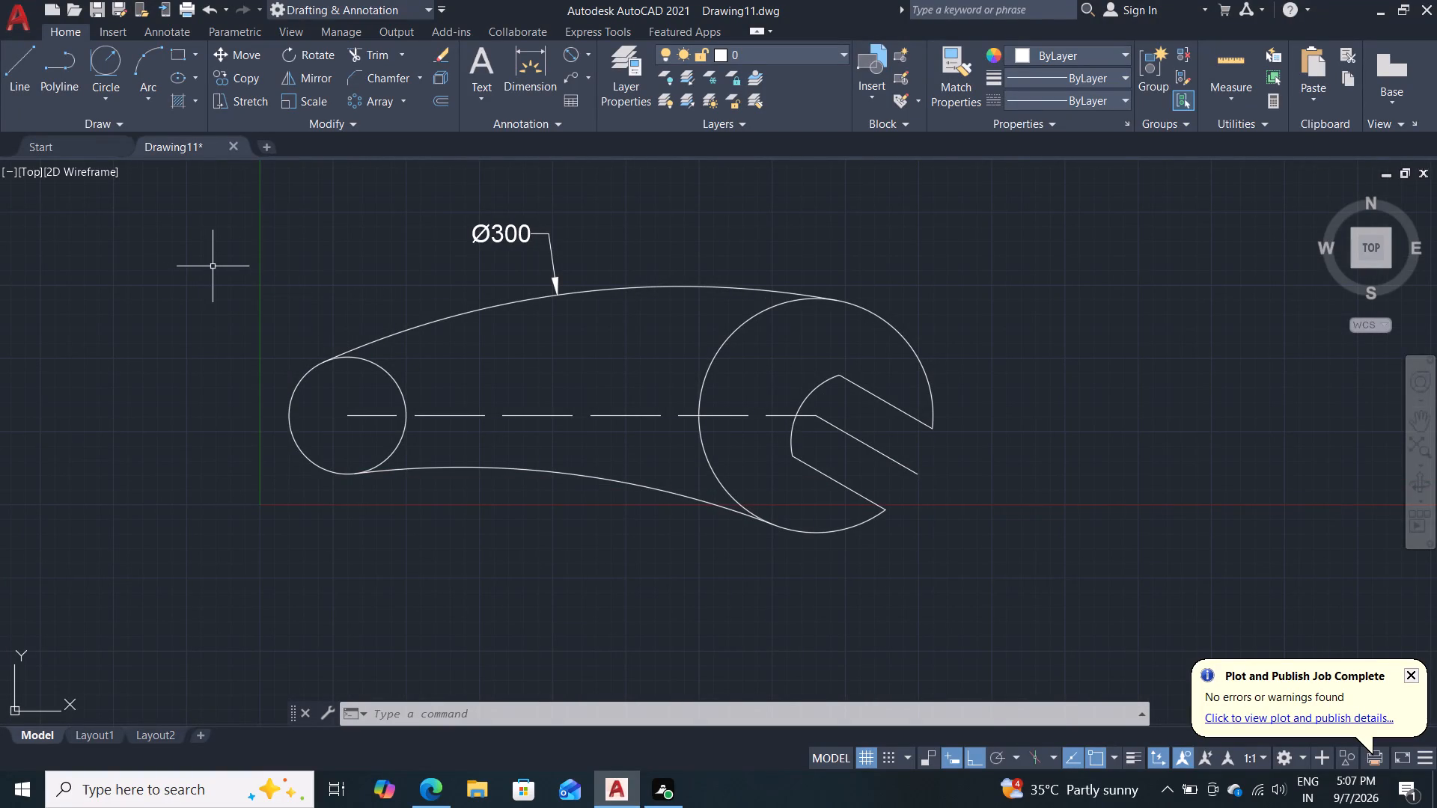
{"action": "middle_click_drag", "start_coordinate": [213, 265], "coordinate": [222, 332]}
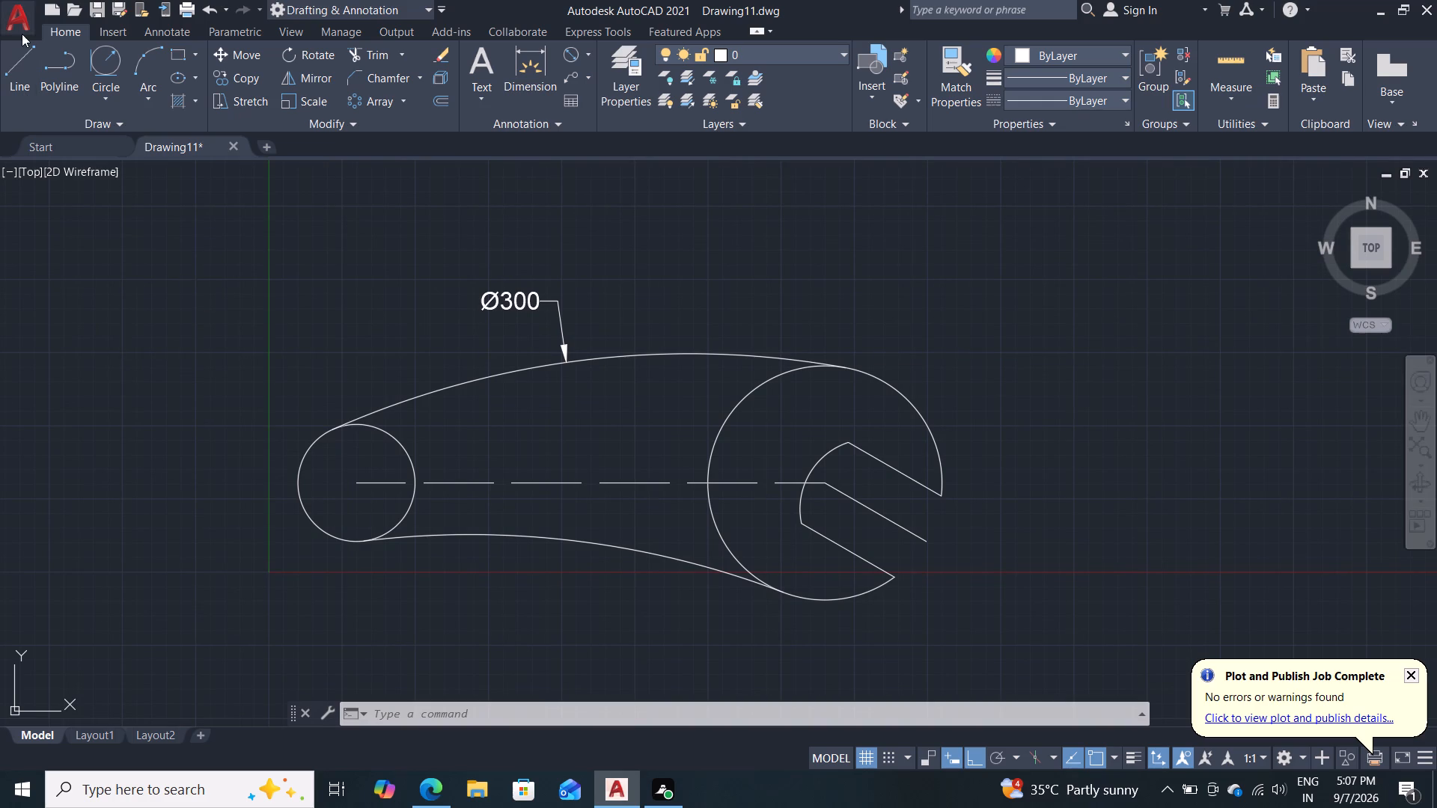
{"action": "left_click", "coordinate": [22, 64]}
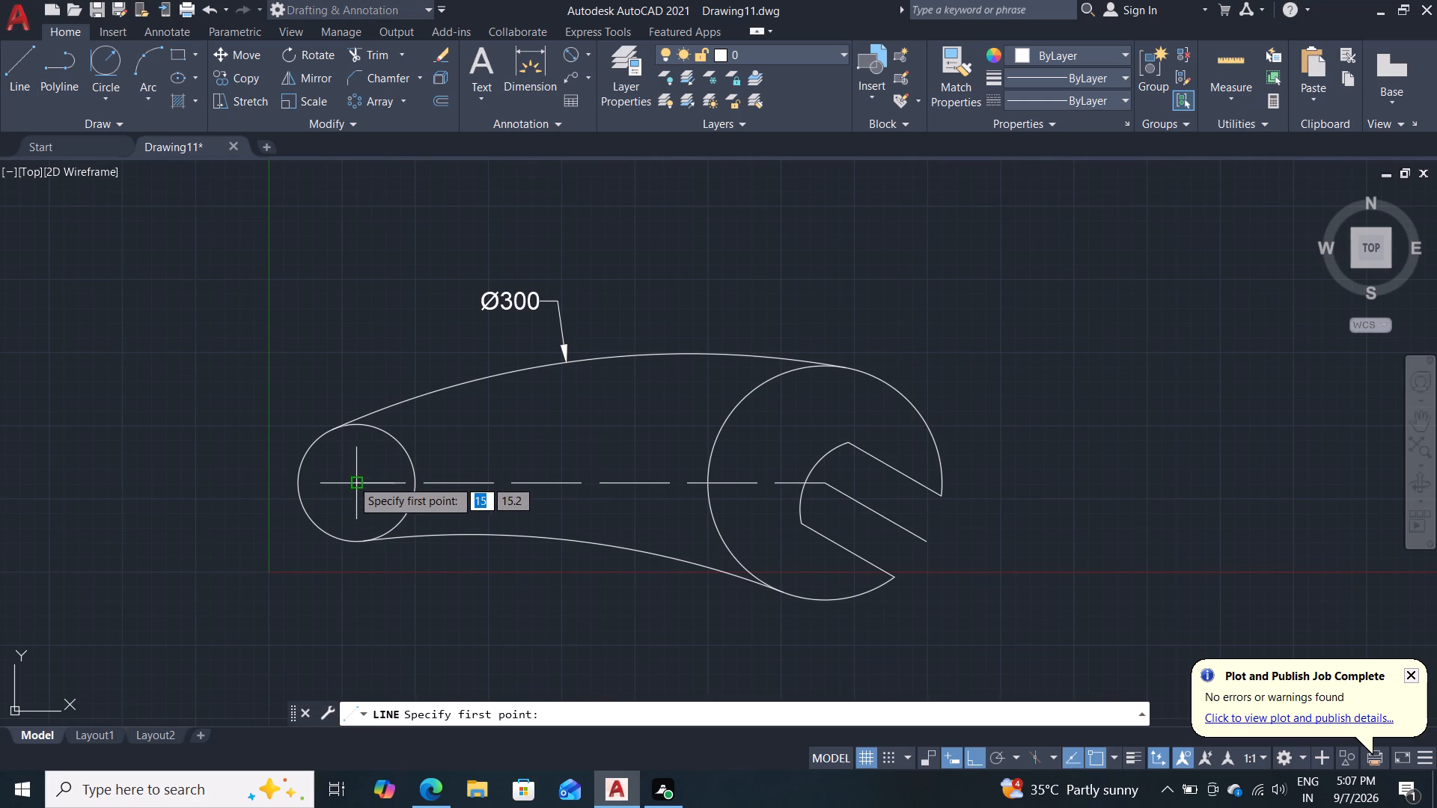
{"action": "left_click", "coordinate": [352, 480]}
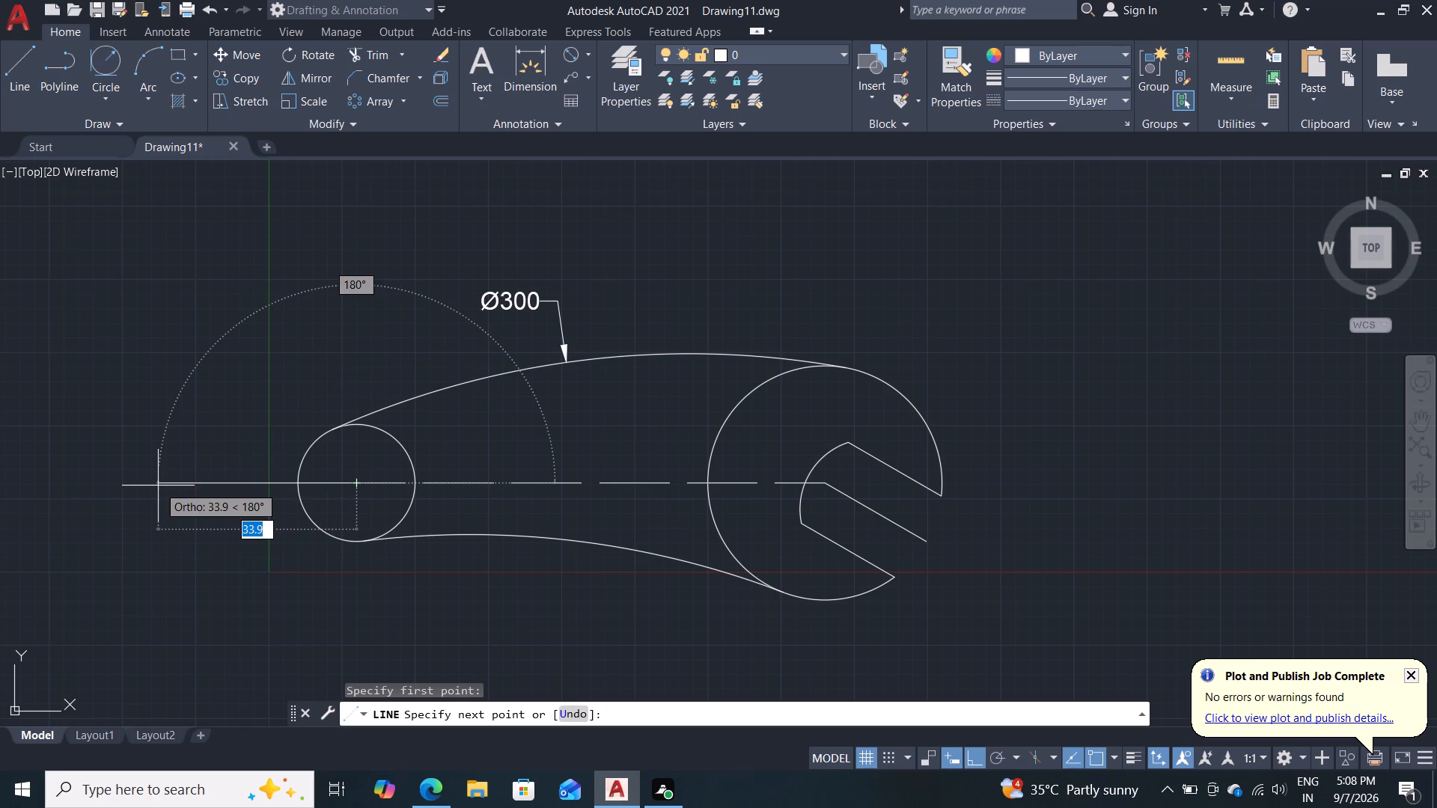
{"action": "key", "text": "Tab"}
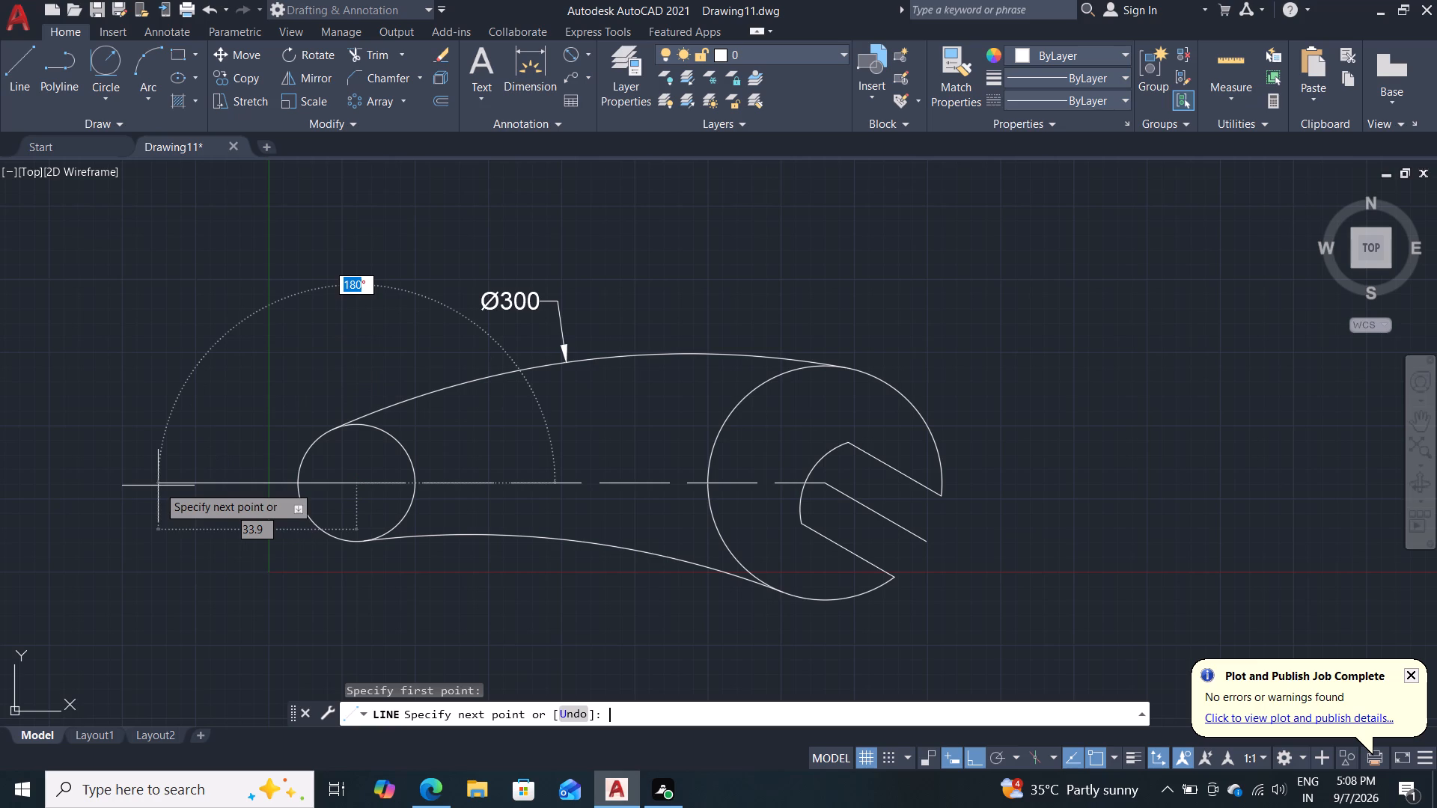
{"action": "type", "text": "210"}
{"action": "key", "text": "Return"}
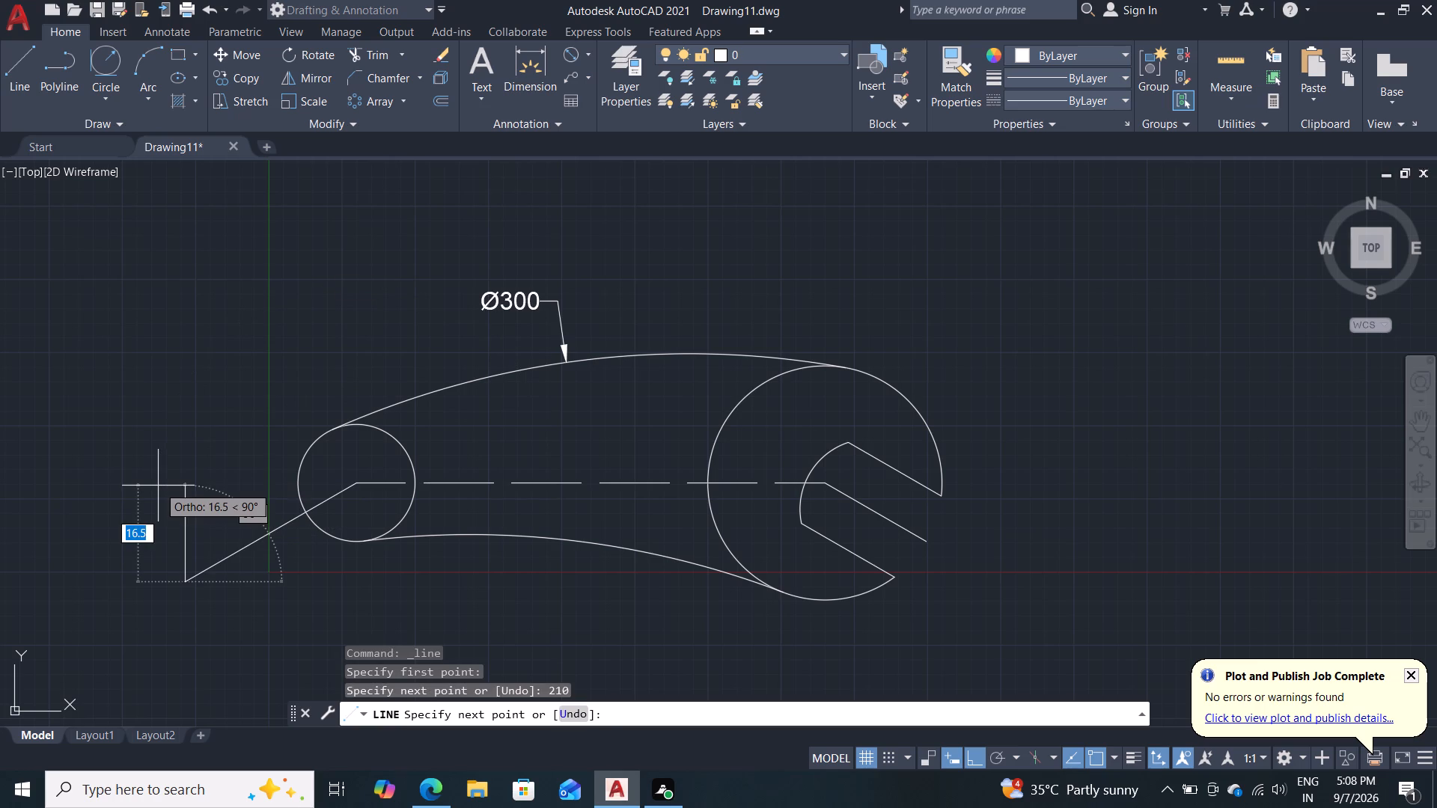
{"action": "key", "text": "Escape"}
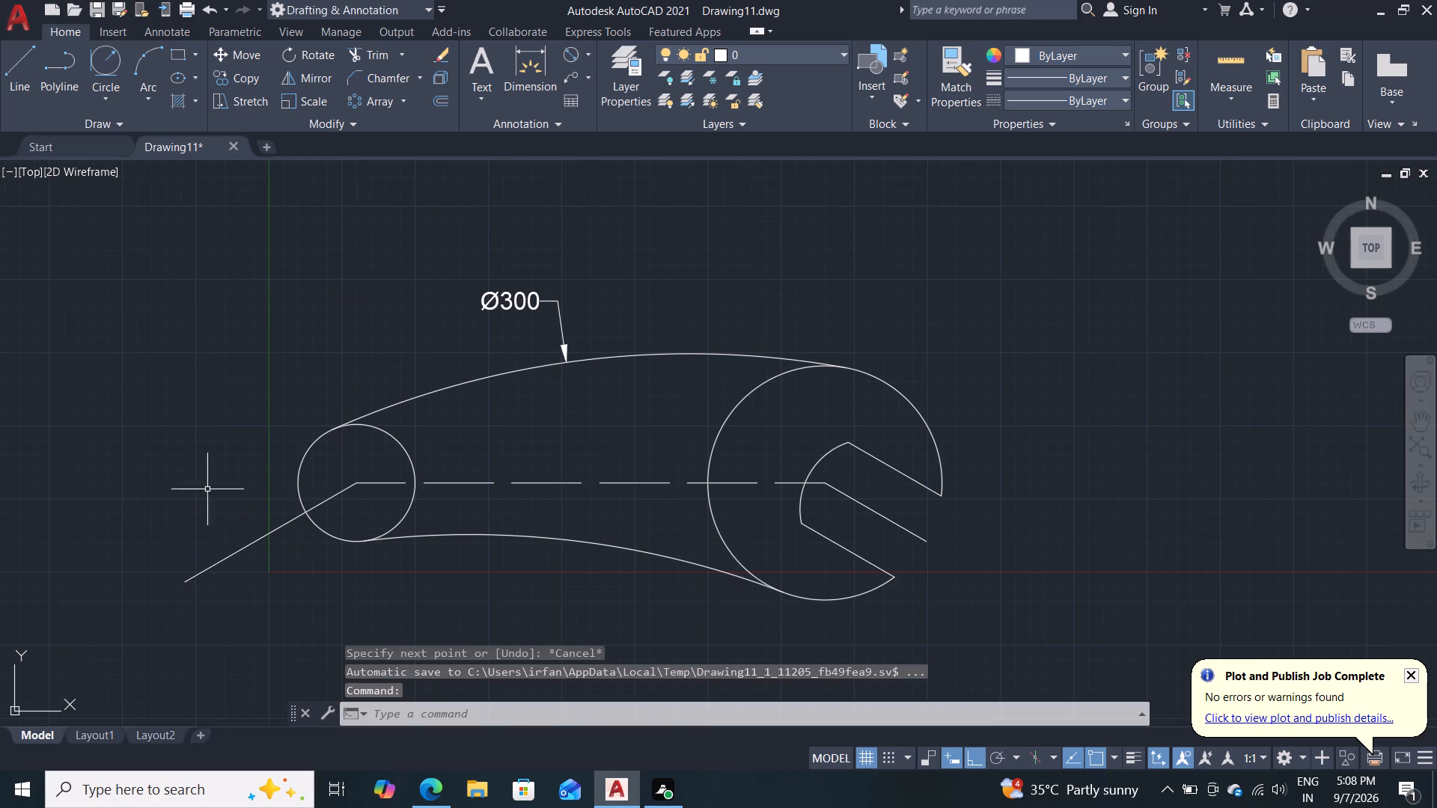
Trim the part of the 210° line that lies outside the small circle.
{"action": "middle_click_drag", "start_coordinate": [266, 381], "coordinate": [263, 359]}
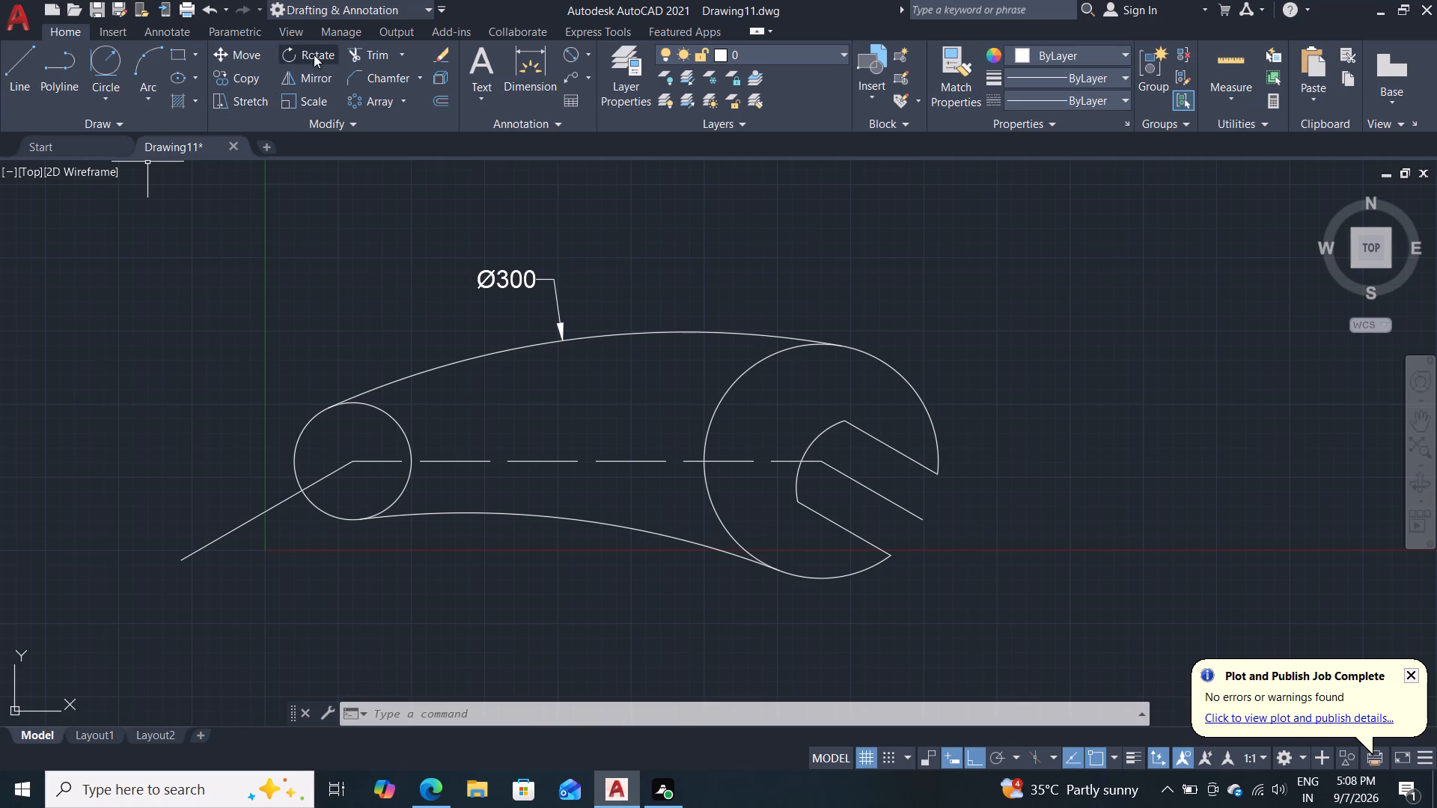
{"action": "left_click", "coordinate": [359, 52]}
{"action": "left_click", "coordinate": [168, 411]}
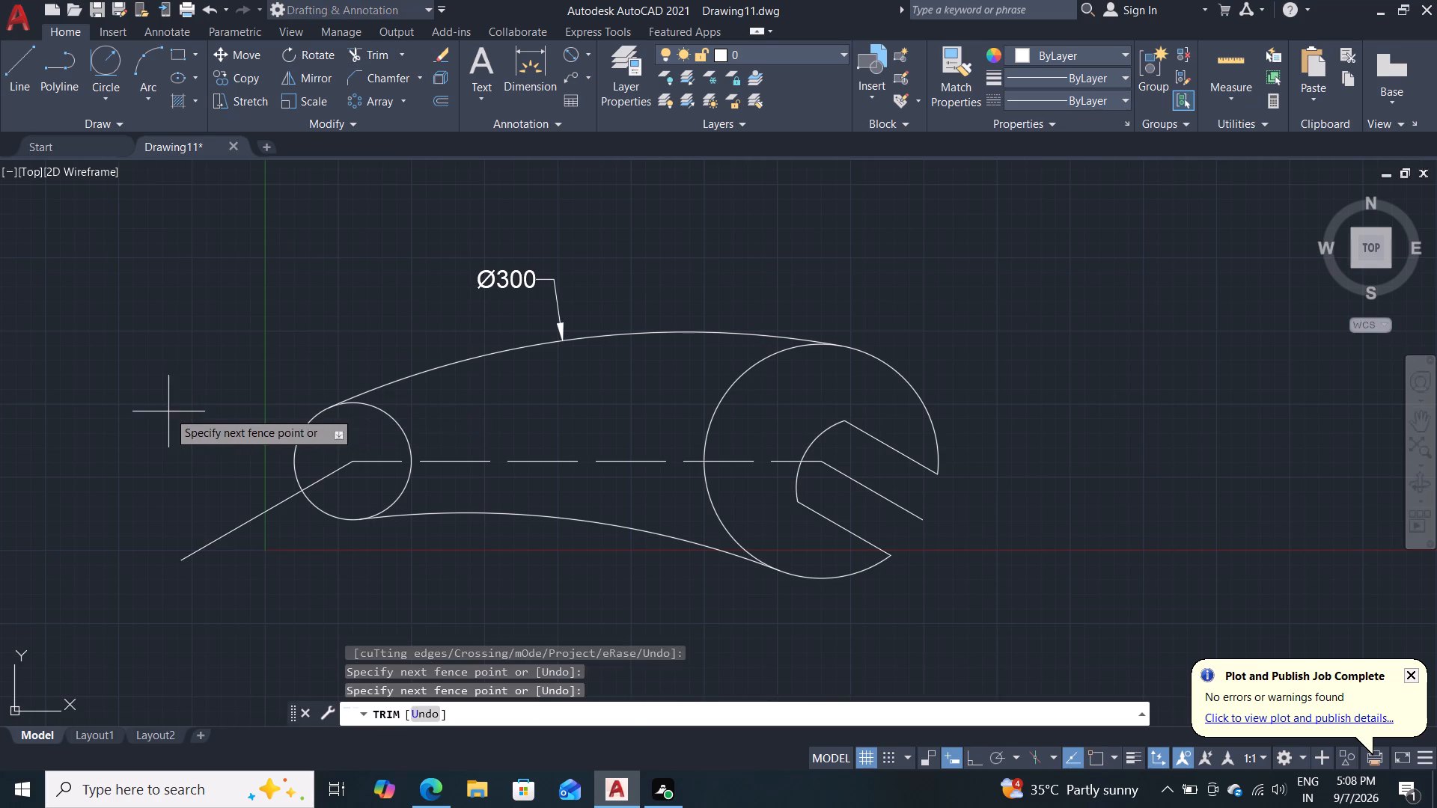
{"action": "left_click", "coordinate": [250, 588]}
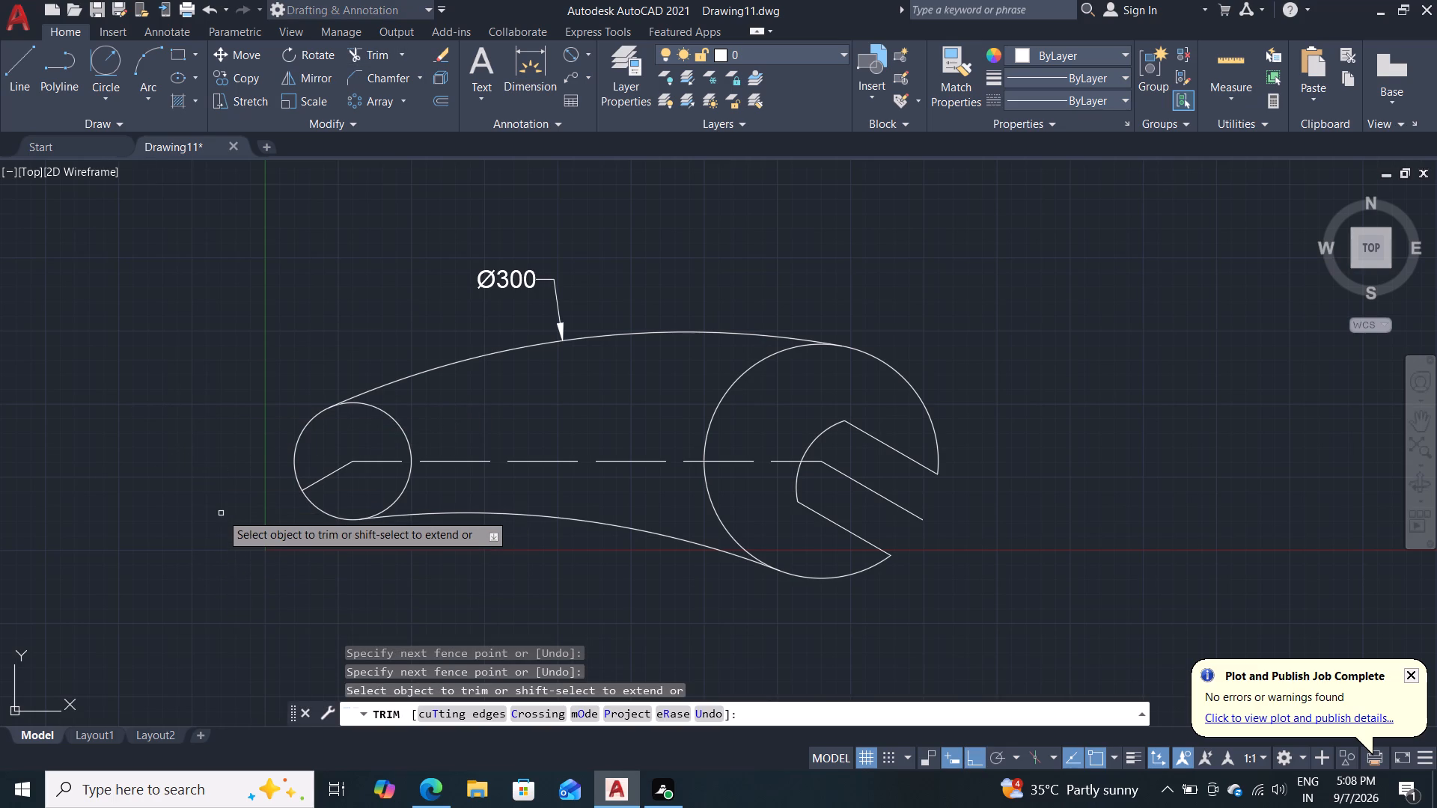
{"action": "key", "text": "Escape"}
{"action": "key", "text": "Escape"}
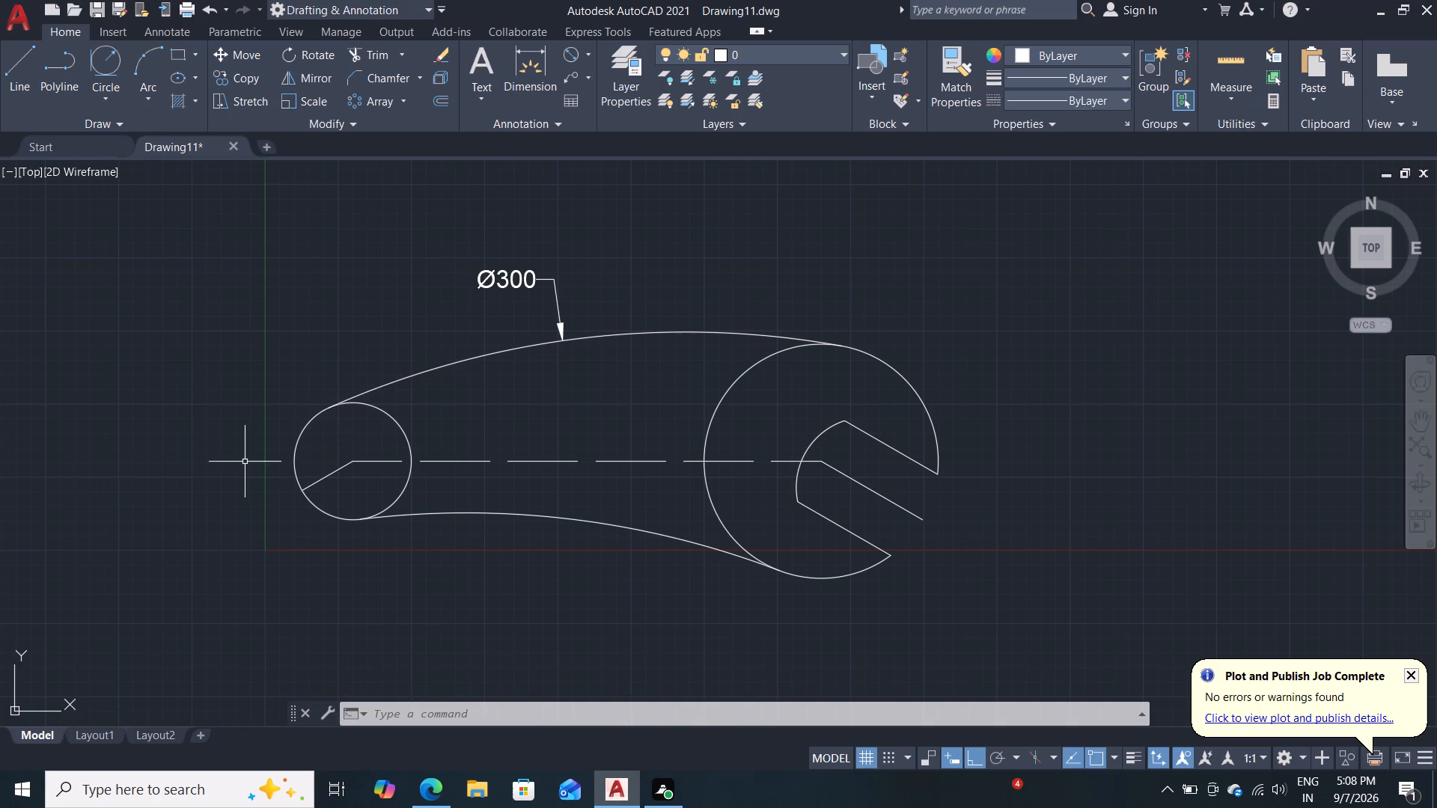
Offset the angled line in the small circle by 4 mm to both sides.
{"action": "middle_click_drag", "start_coordinate": [245, 462], "coordinate": [238, 438]}
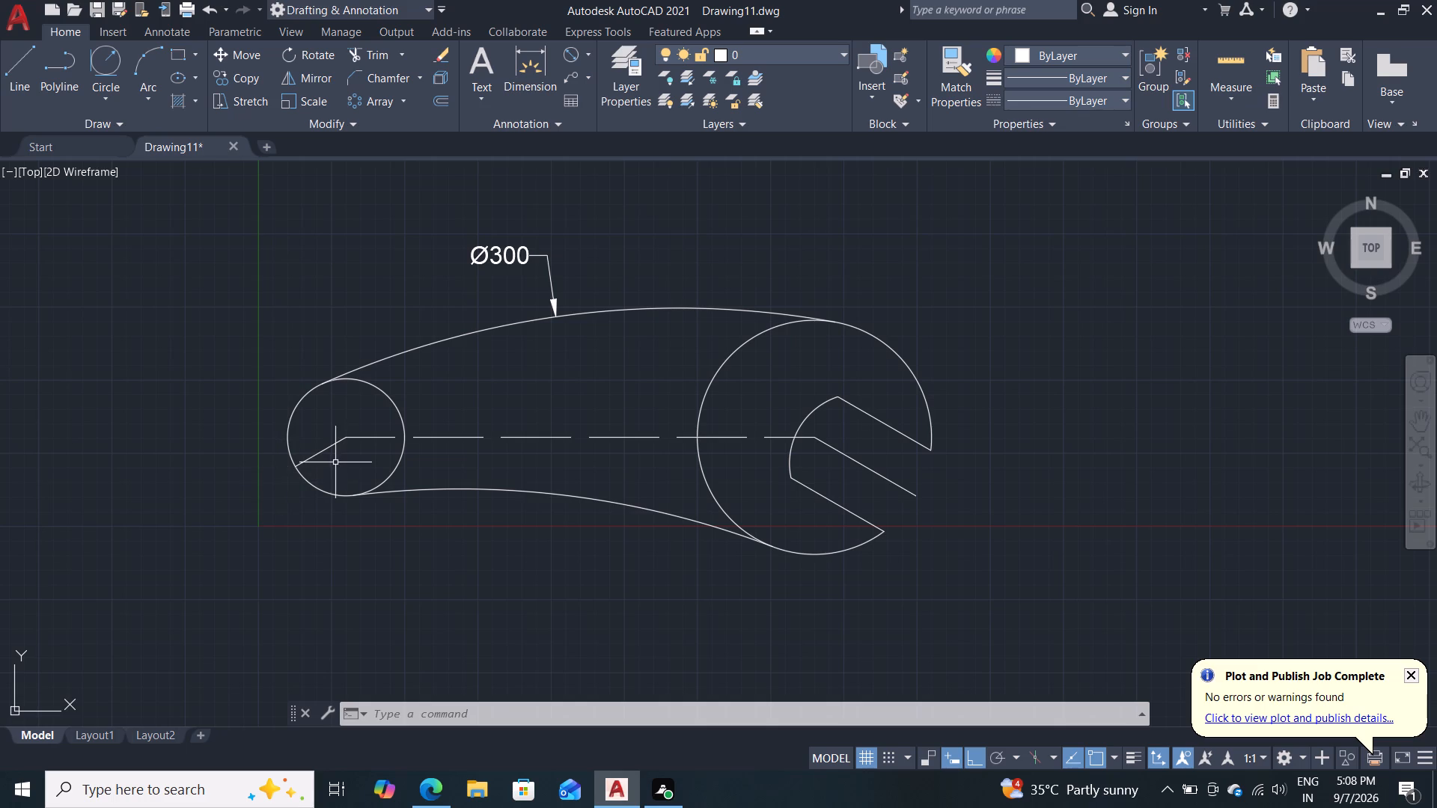
{"action": "middle_click_drag", "start_coordinate": [260, 501], "coordinate": [215, 530]}
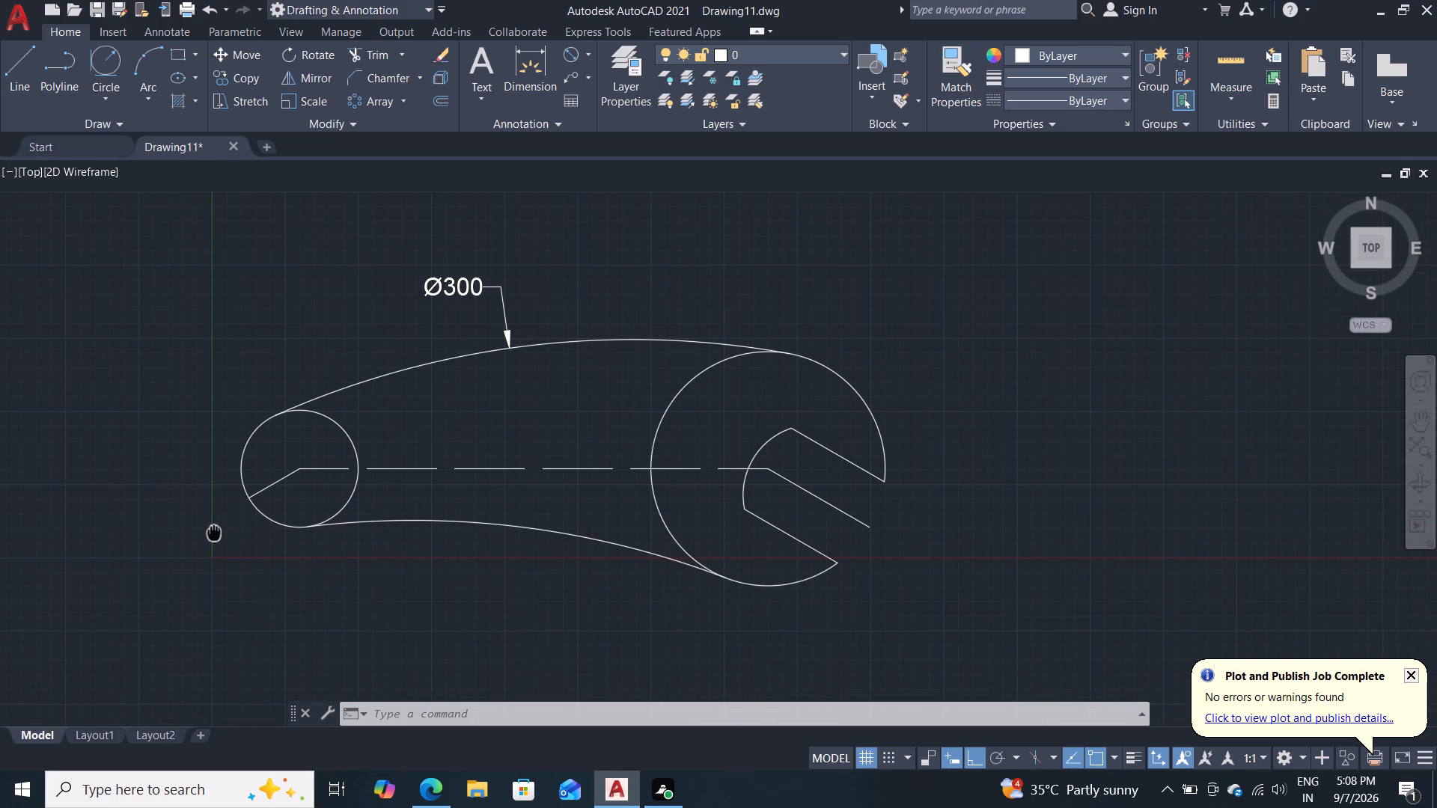
{"action": "middle_click_drag", "start_coordinate": [215, 530], "coordinate": [216, 525]}
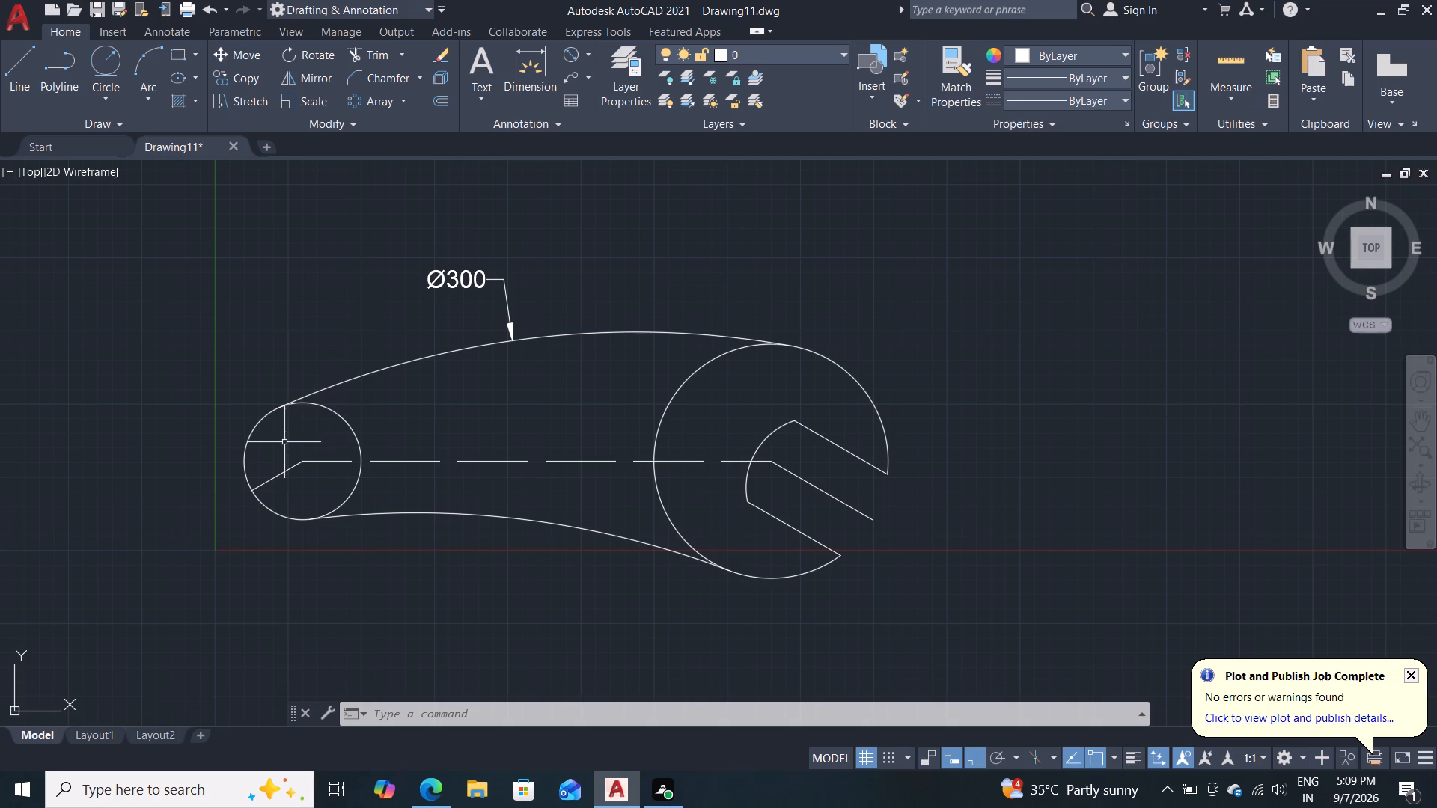
{"action": "middle_click_drag", "start_coordinate": [461, 435], "coordinate": [473, 417]}
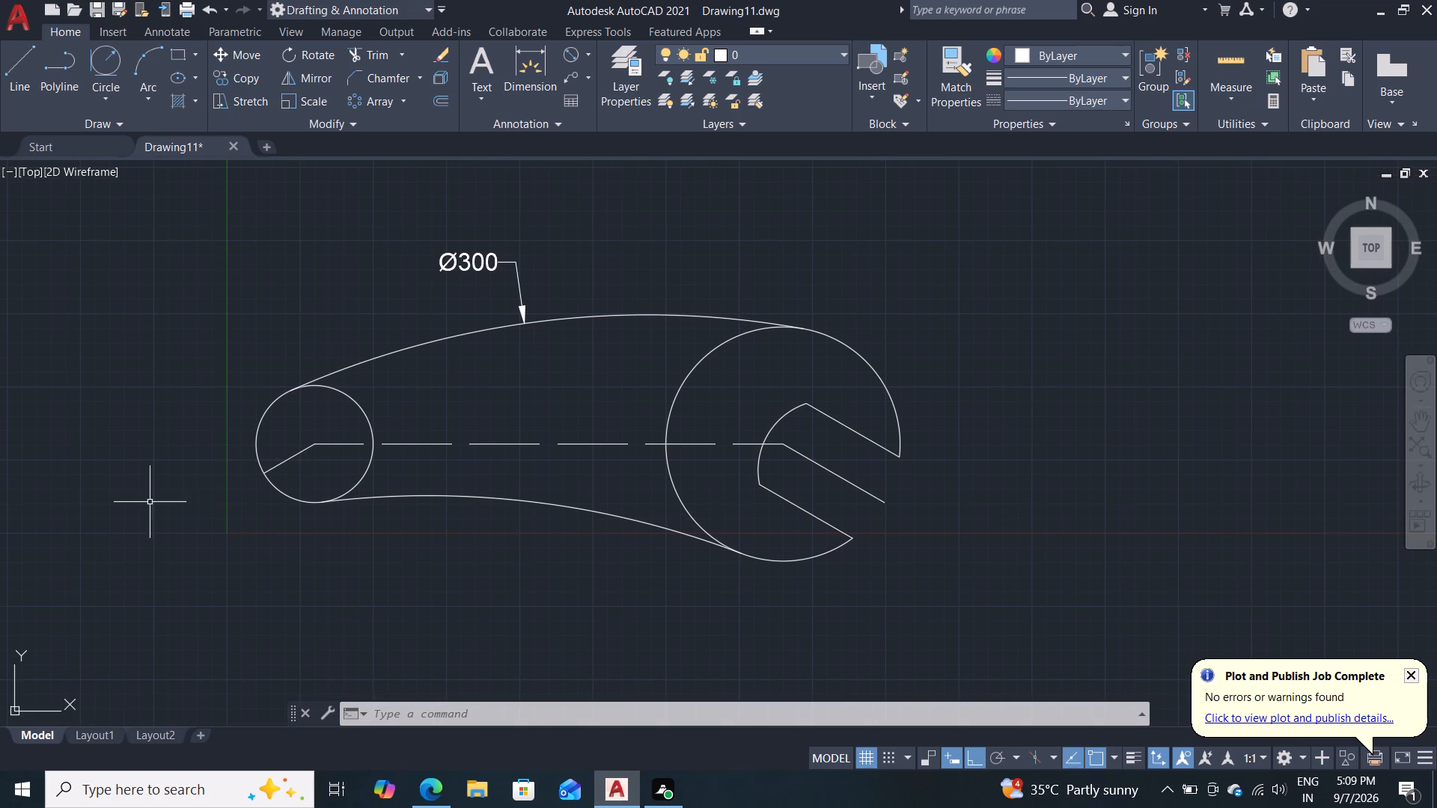
{"action": "middle_click_drag", "start_coordinate": [150, 502], "coordinate": [184, 494]}
{"action": "scroll", "coordinate": [339, 459], "scroll_direction": "up", "scroll_amount": 1}
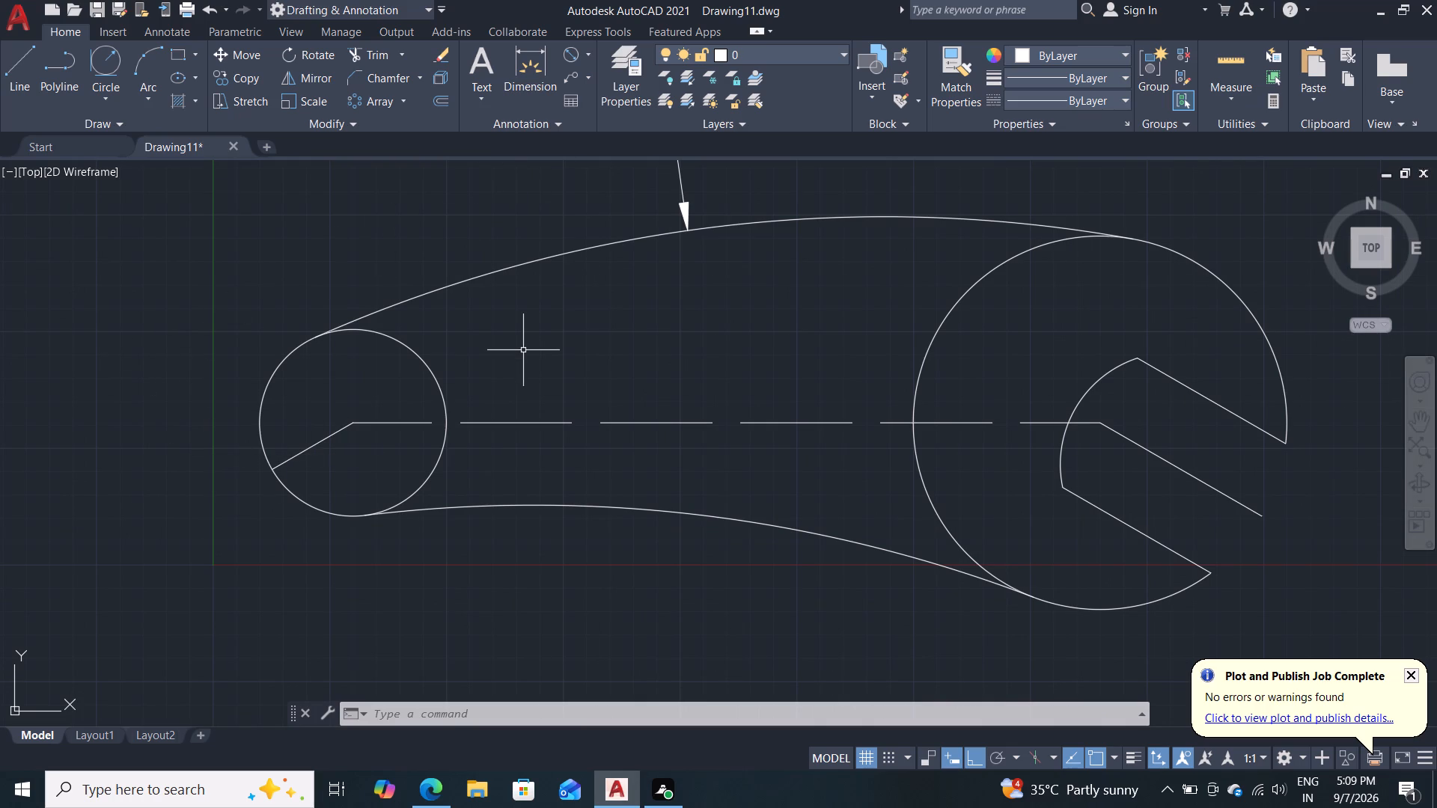
{"action": "key", "text": "o"}
{"action": "key", "text": "Return"}
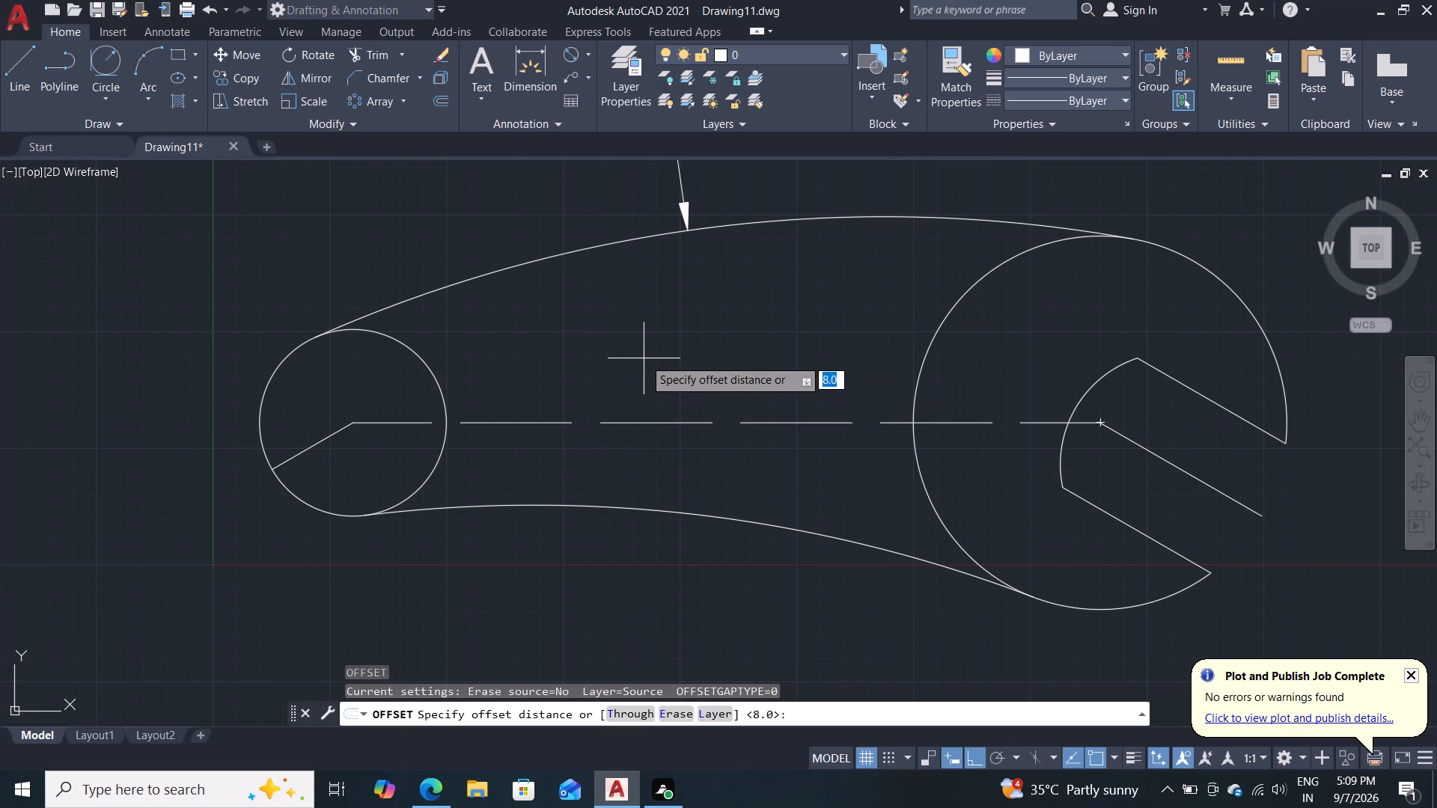
{"action": "key", "text": "4"}
{"action": "key", "text": "Return"}
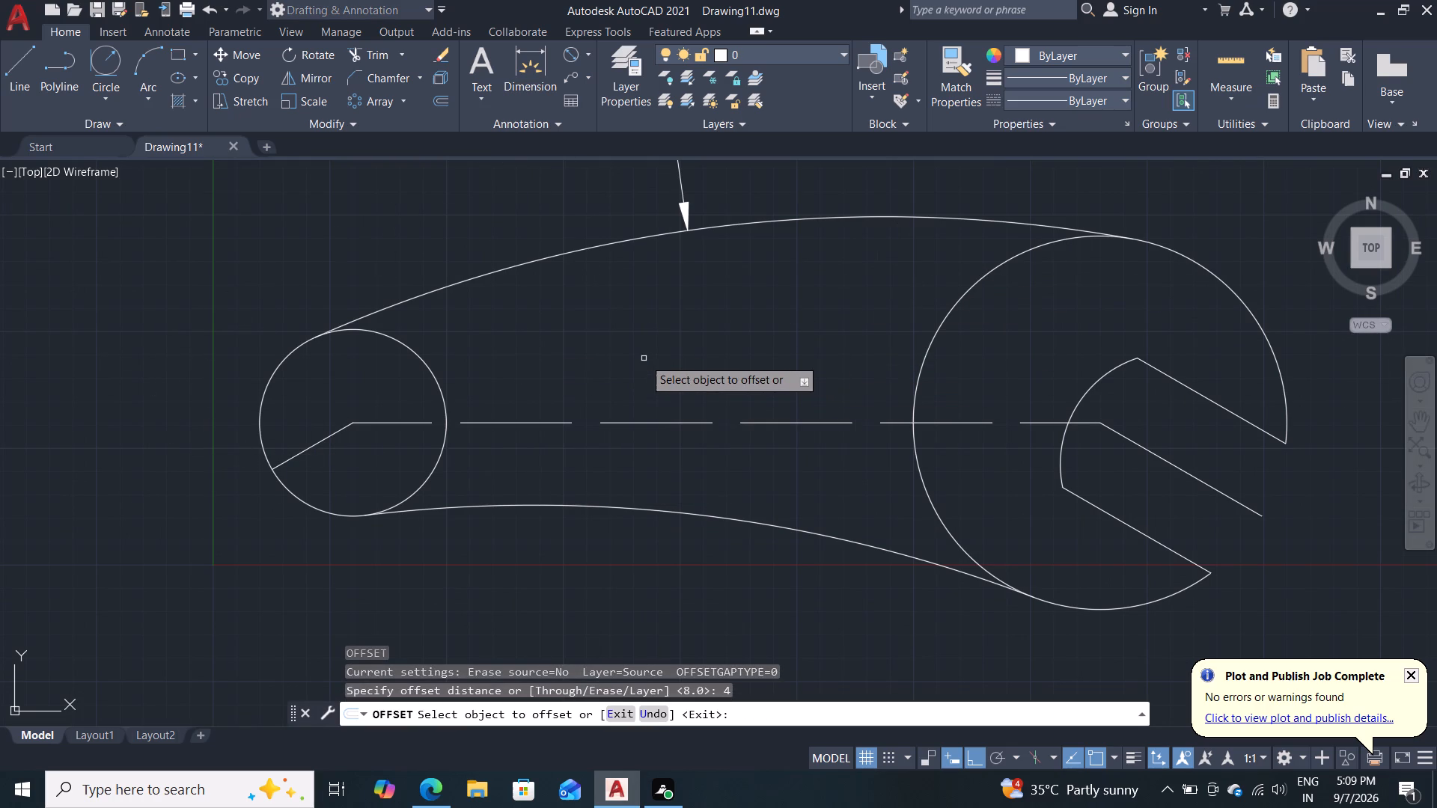
{"action": "left_click", "coordinate": [306, 451]}
{"action": "left_click", "coordinate": [297, 410]}
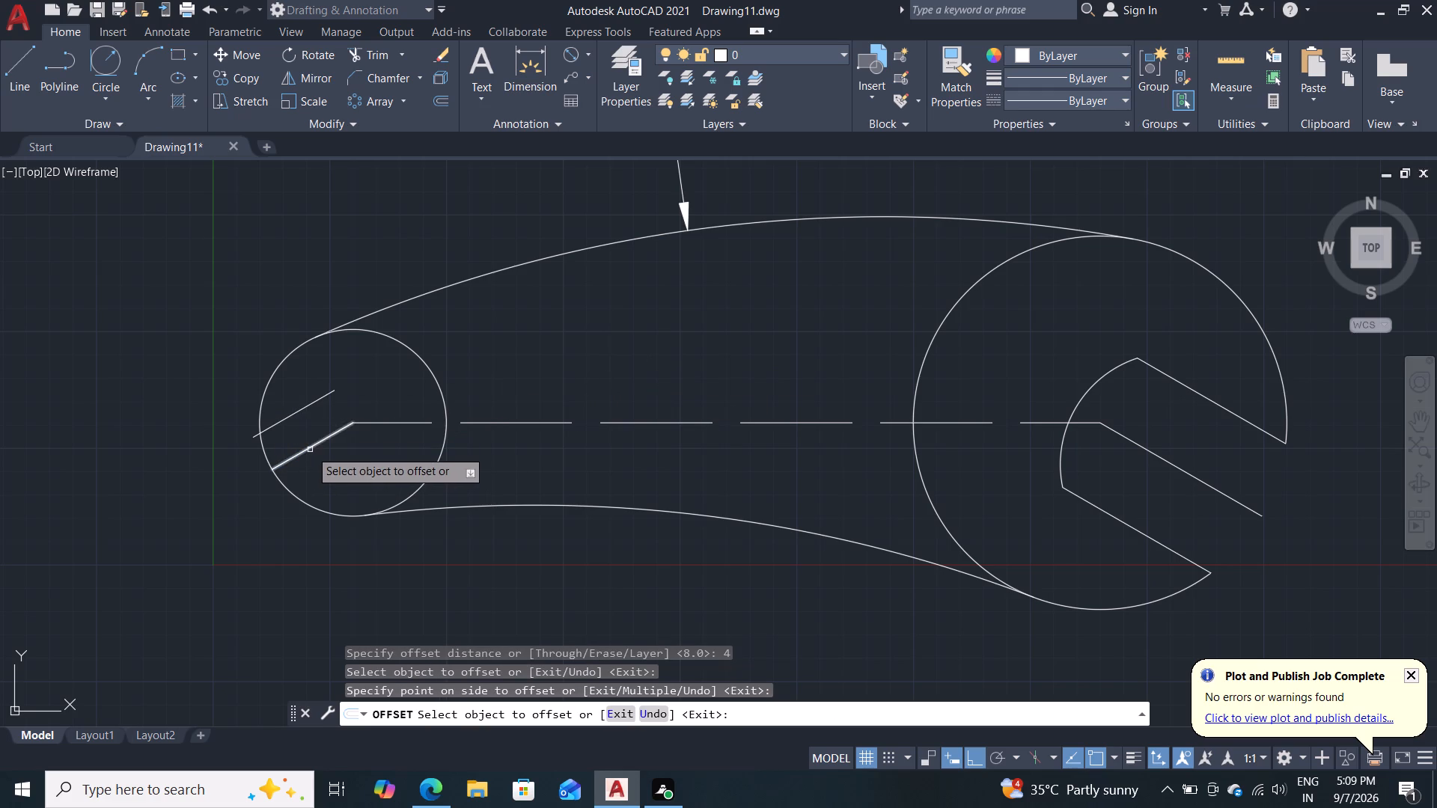
{"action": "left_click", "coordinate": [310, 450]}
{"action": "left_click", "coordinate": [323, 476]}
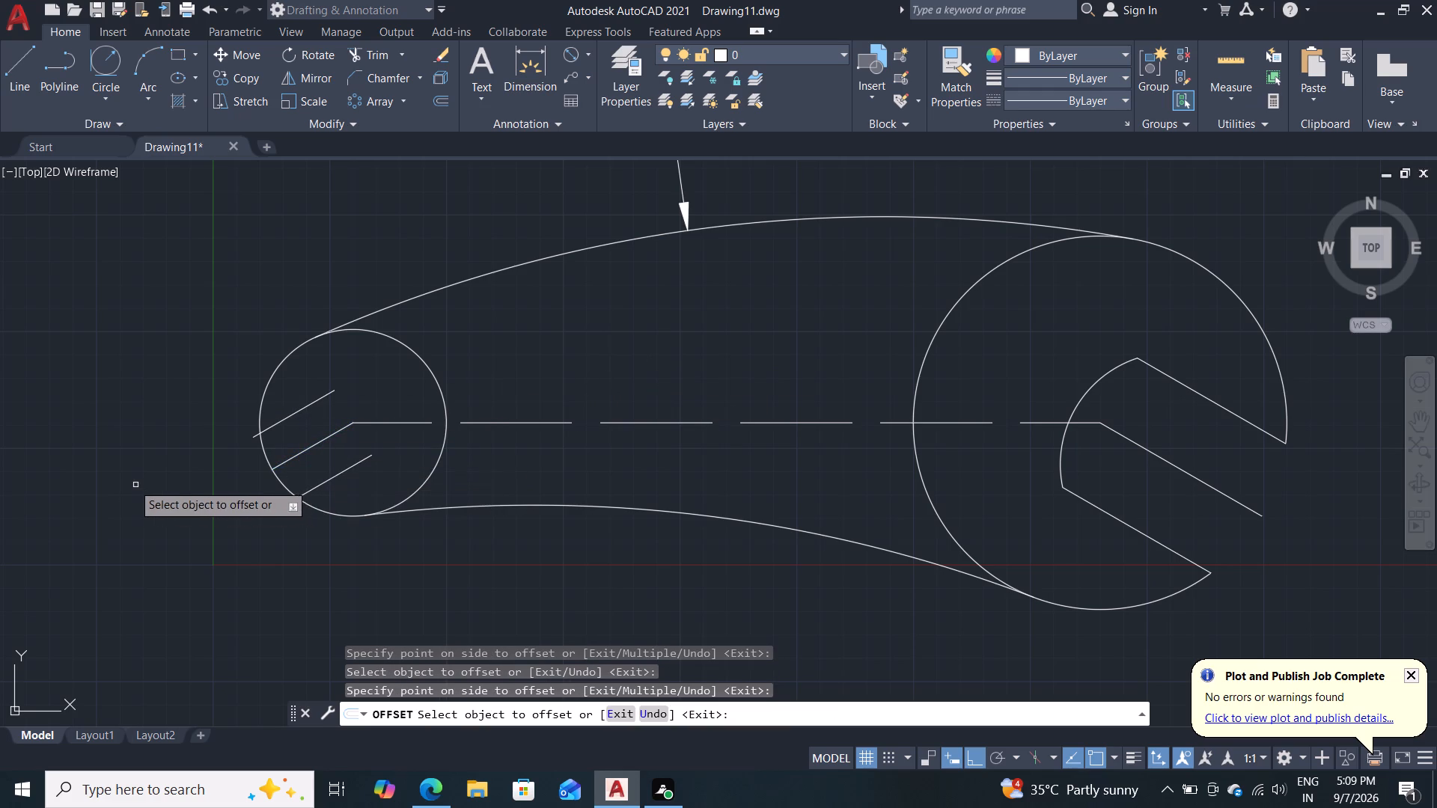
{"action": "key", "text": "Escape"}
{"action": "key", "text": "Escape"}
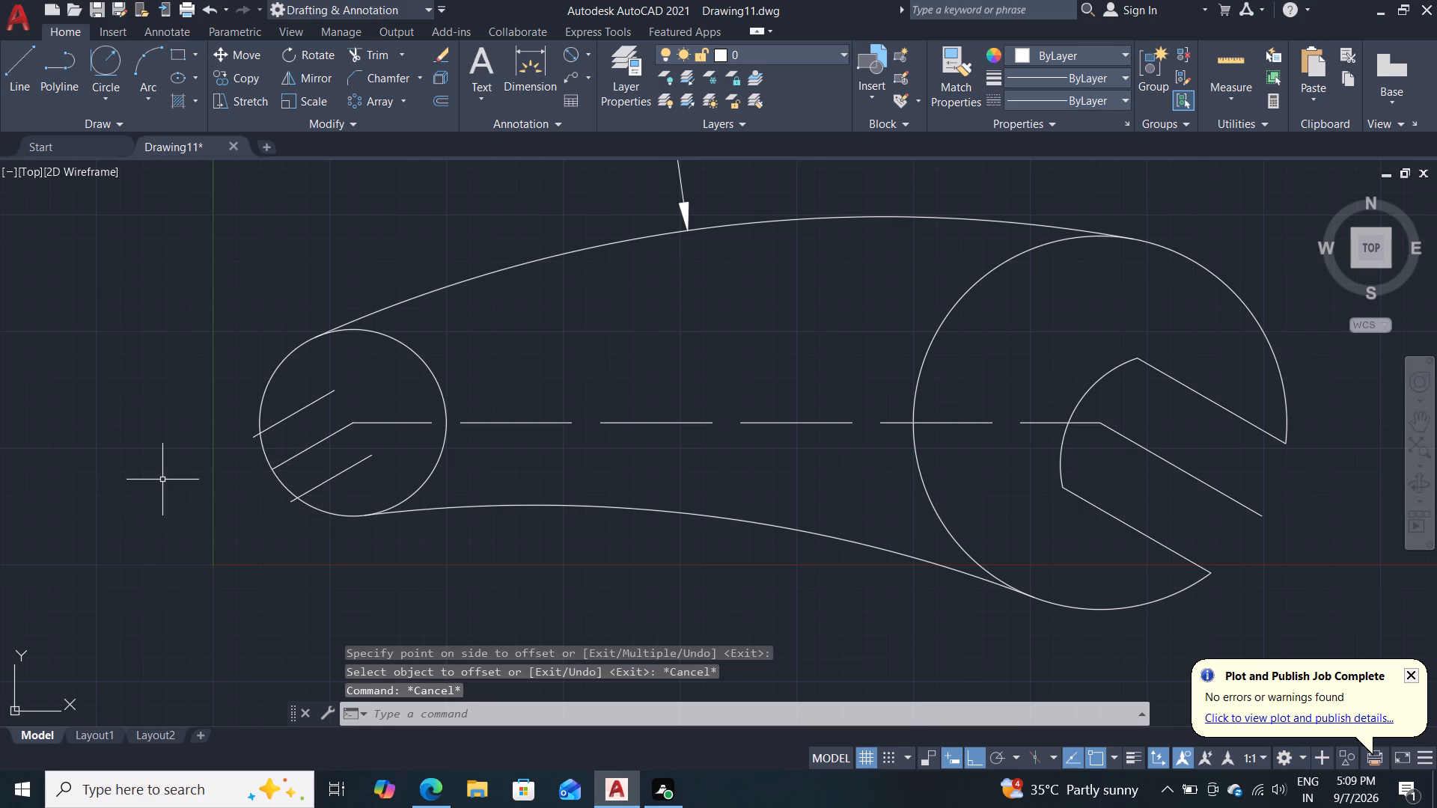
Trim both offset lines' ends outside the small circle and the circle's arc between them, opening the slot mouth.
{"action": "left_click", "coordinate": [373, 59]}
{"action": "scroll", "coordinate": [241, 420], "scroll_direction": "up", "scroll_amount": 2}
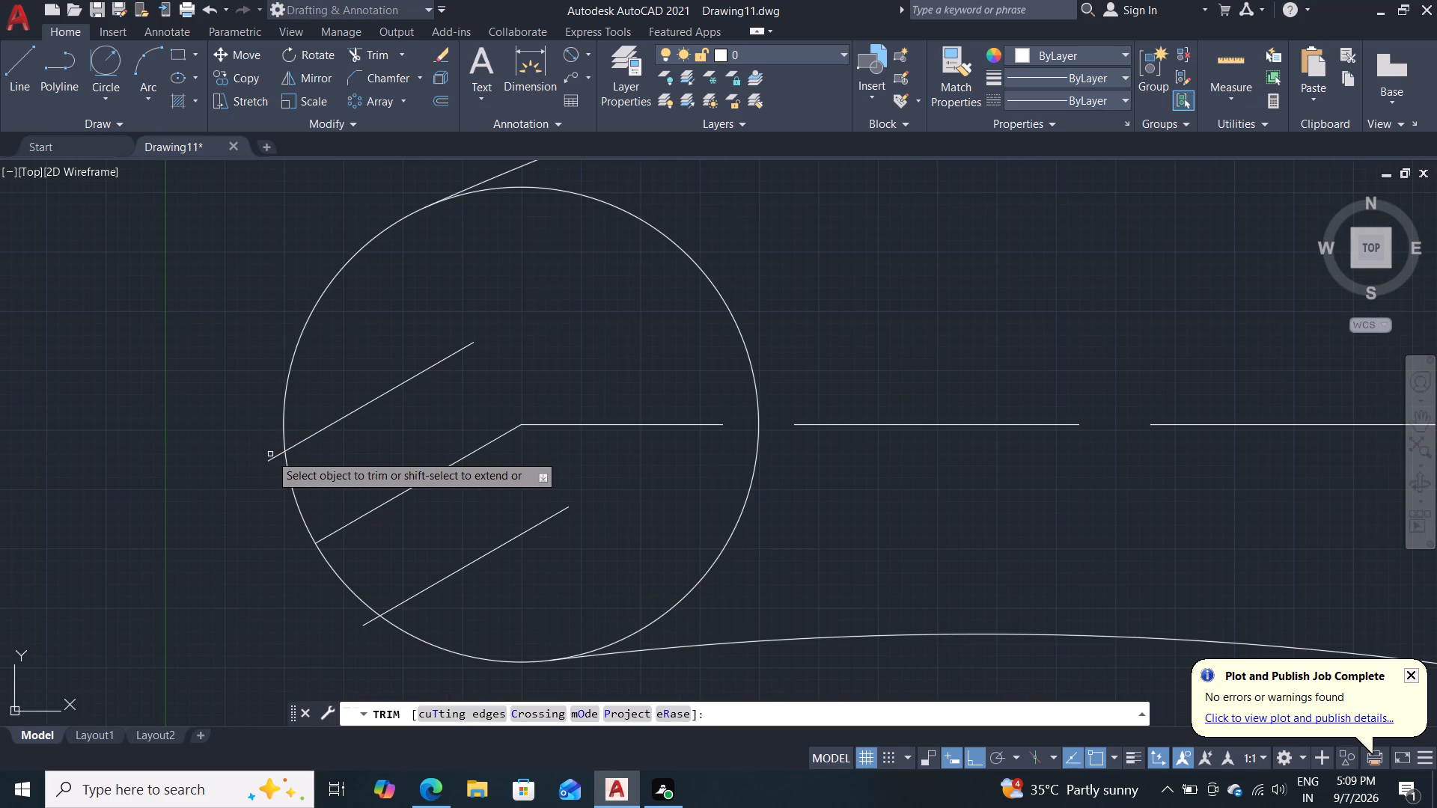
{"action": "left_click", "coordinate": [270, 457]}
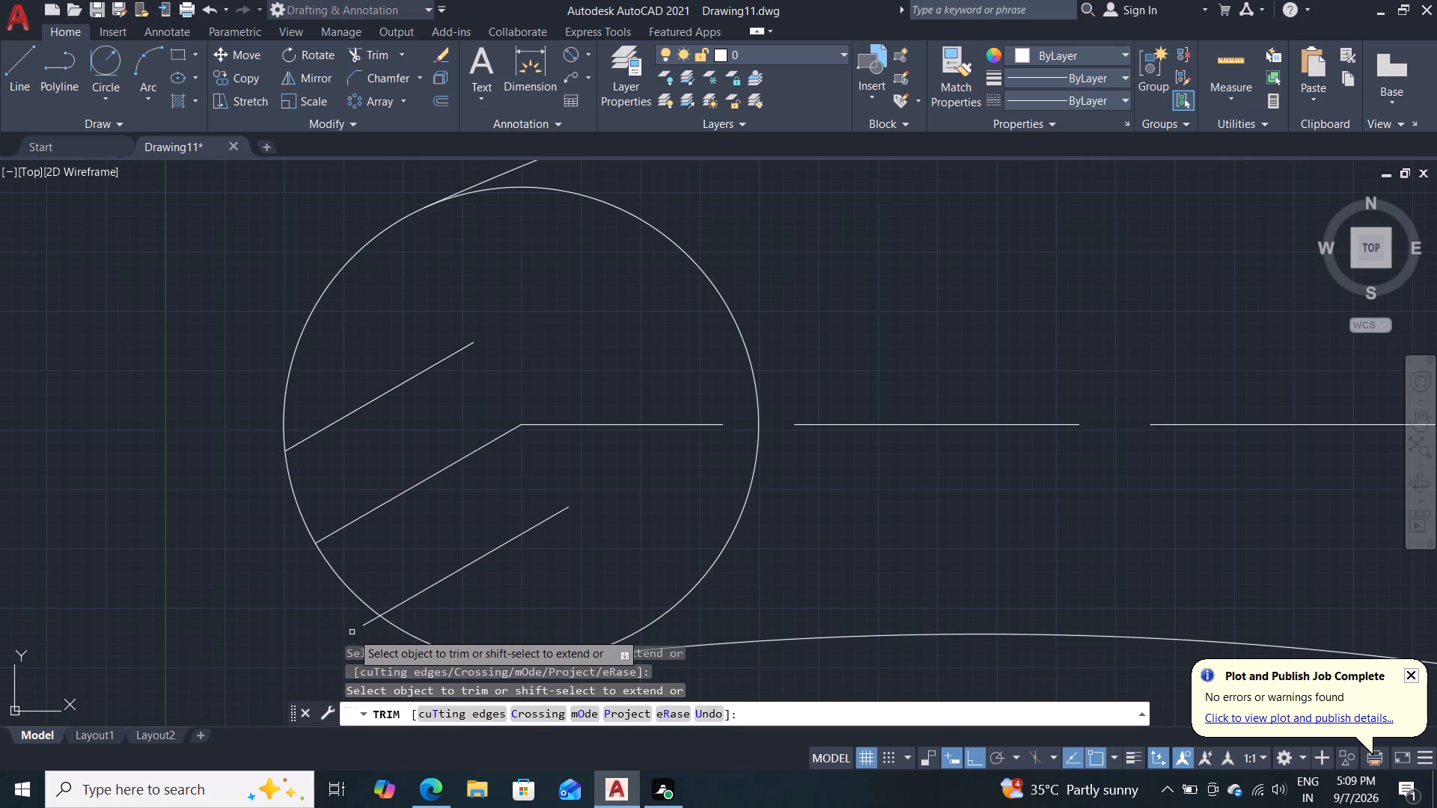
{"action": "left_click", "coordinate": [368, 625]}
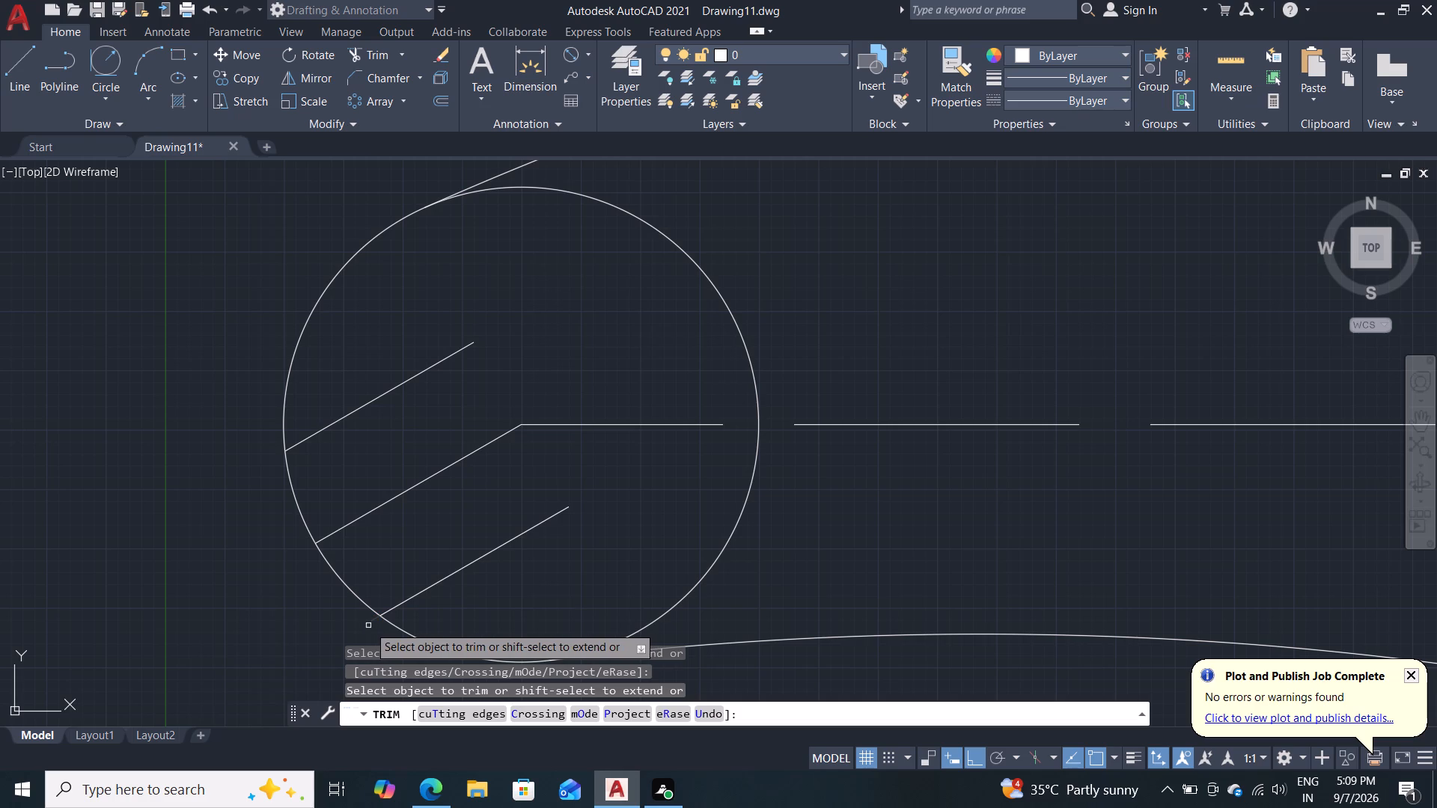
{"action": "left_click", "coordinate": [361, 597]}
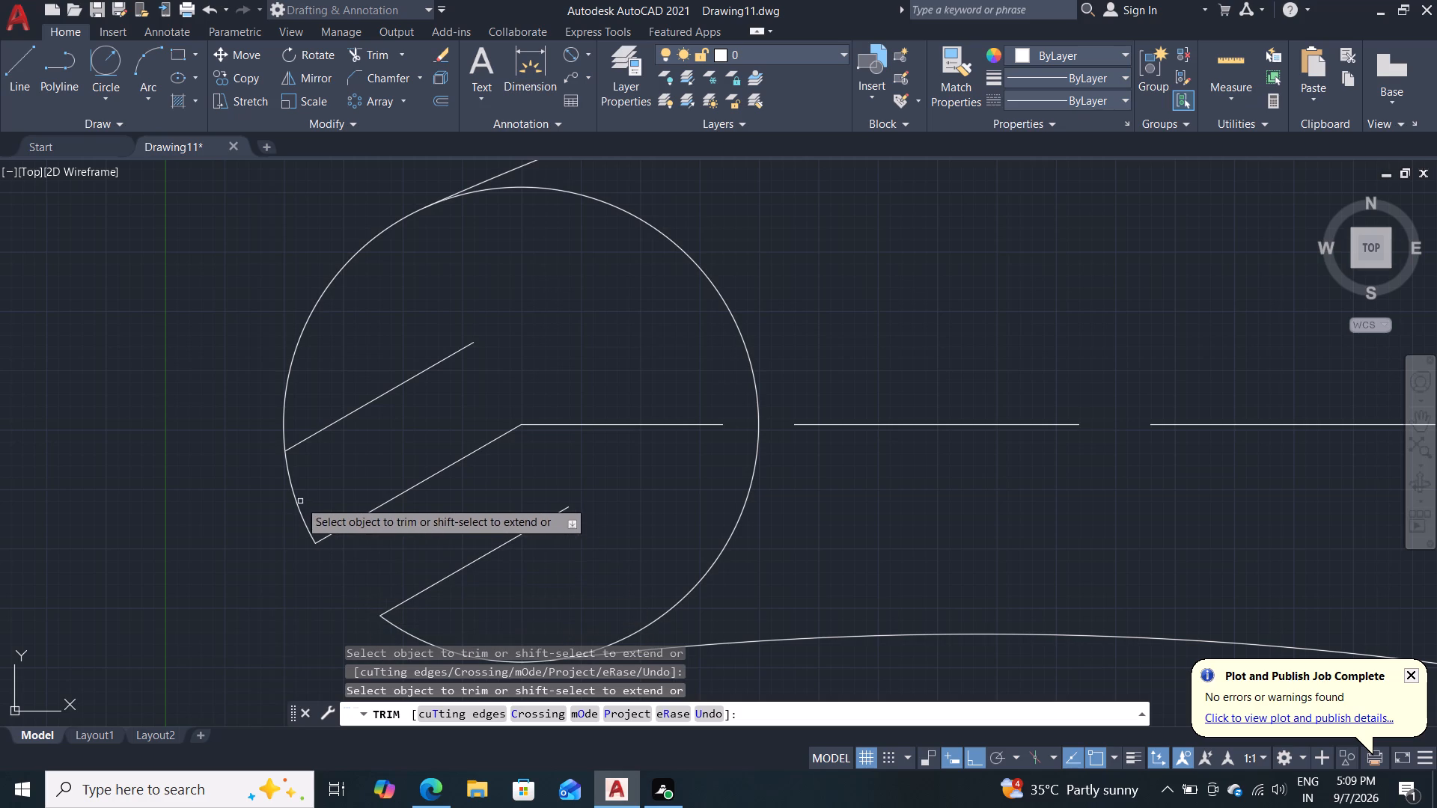
{"action": "left_click", "coordinate": [295, 500]}
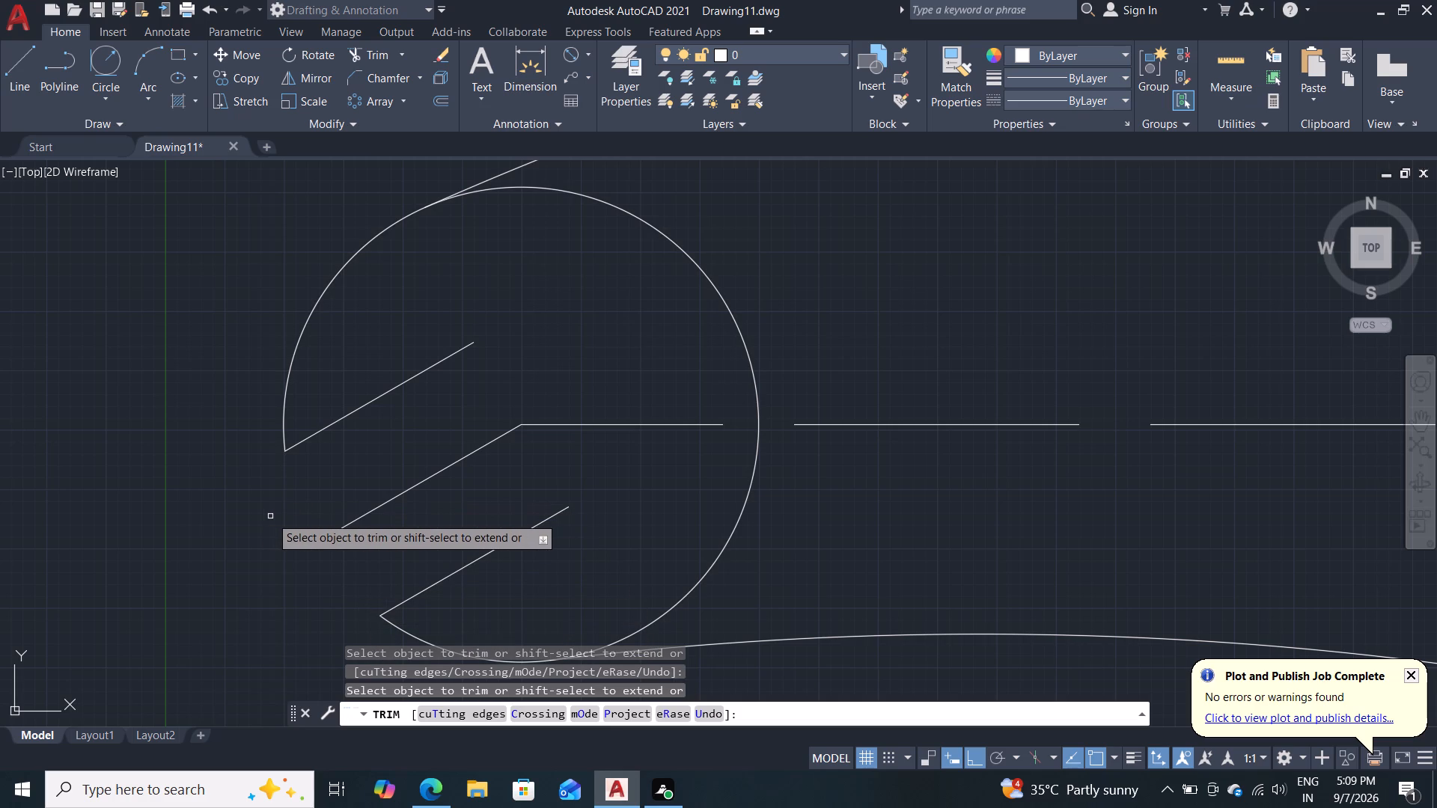
{"action": "key", "text": "Escape"}
{"action": "key", "text": "Escape"}
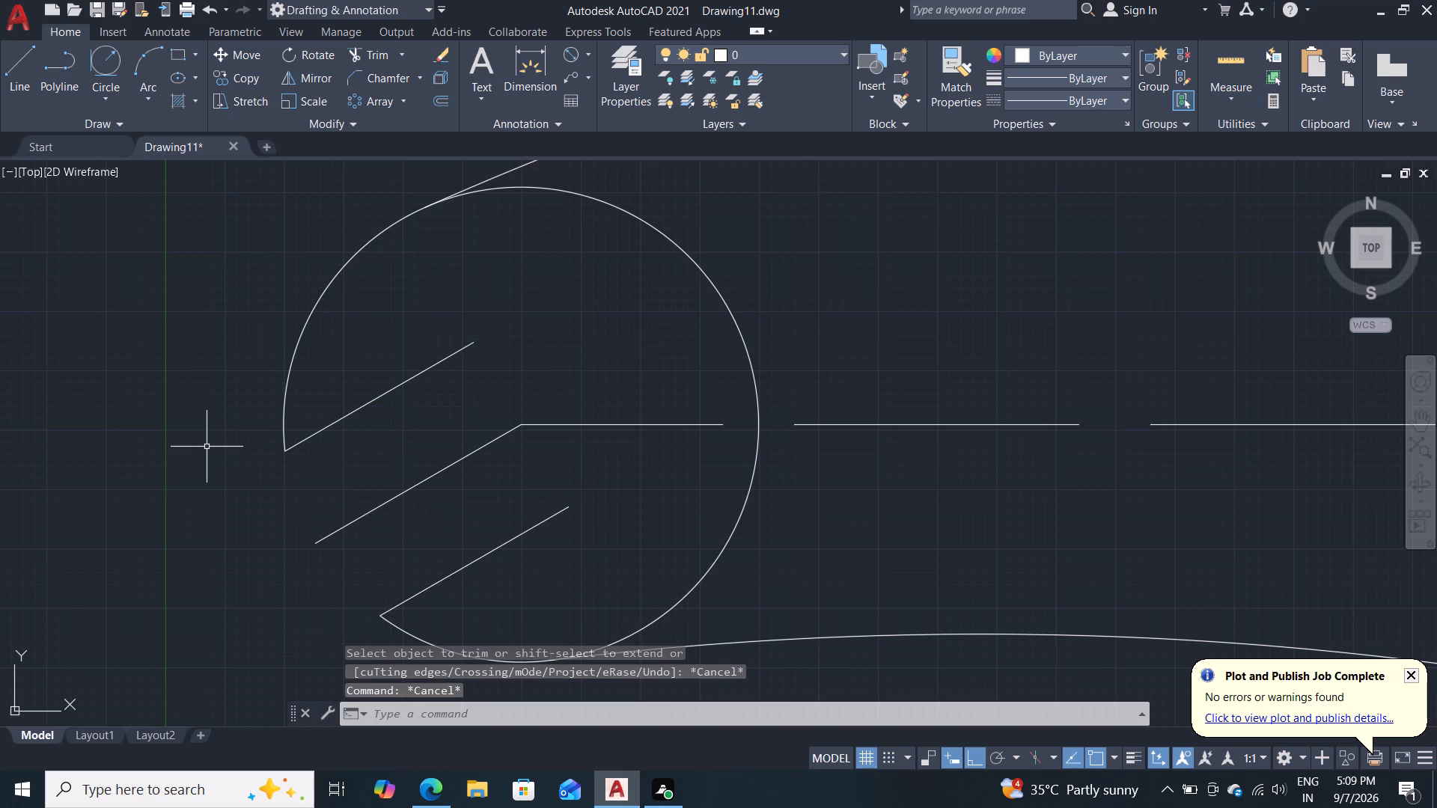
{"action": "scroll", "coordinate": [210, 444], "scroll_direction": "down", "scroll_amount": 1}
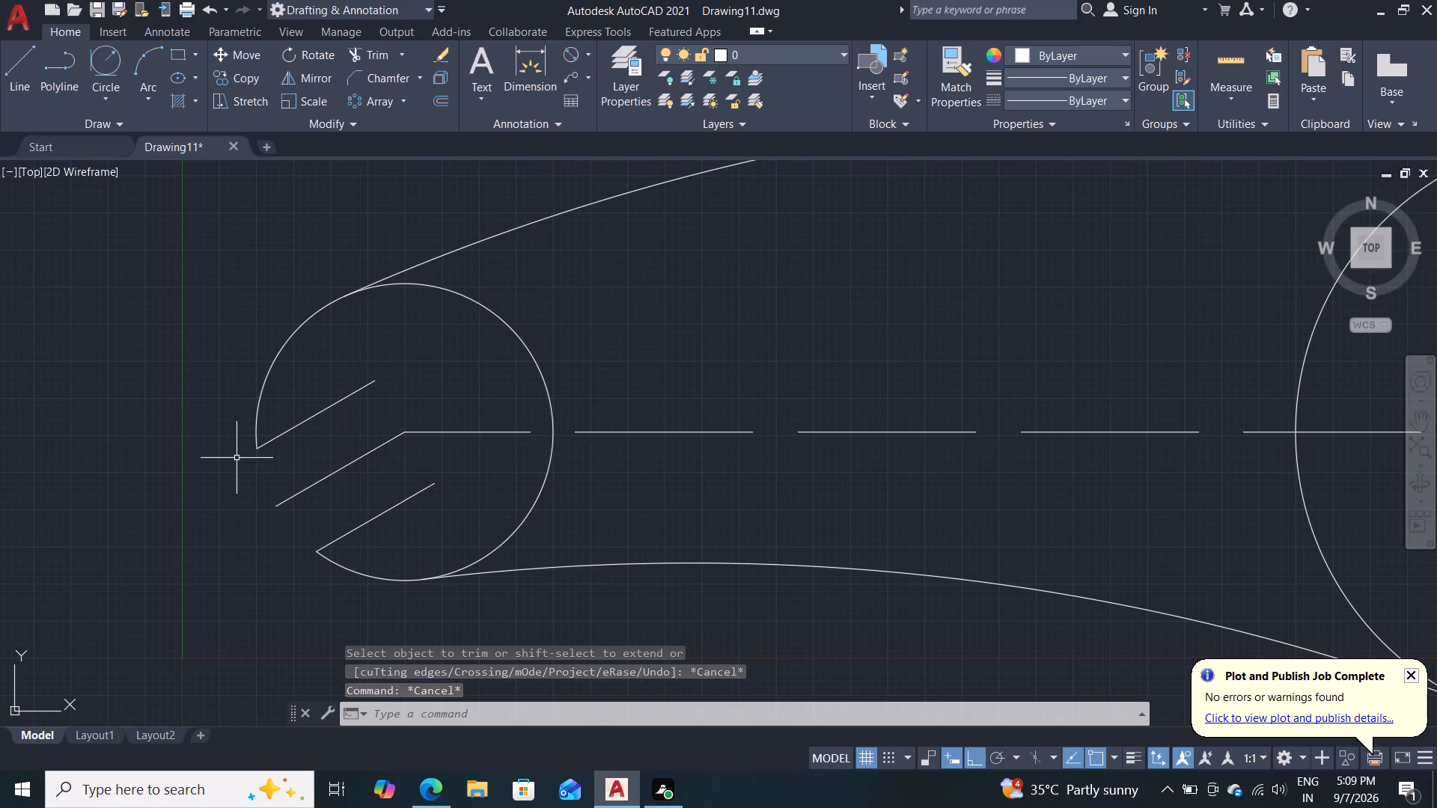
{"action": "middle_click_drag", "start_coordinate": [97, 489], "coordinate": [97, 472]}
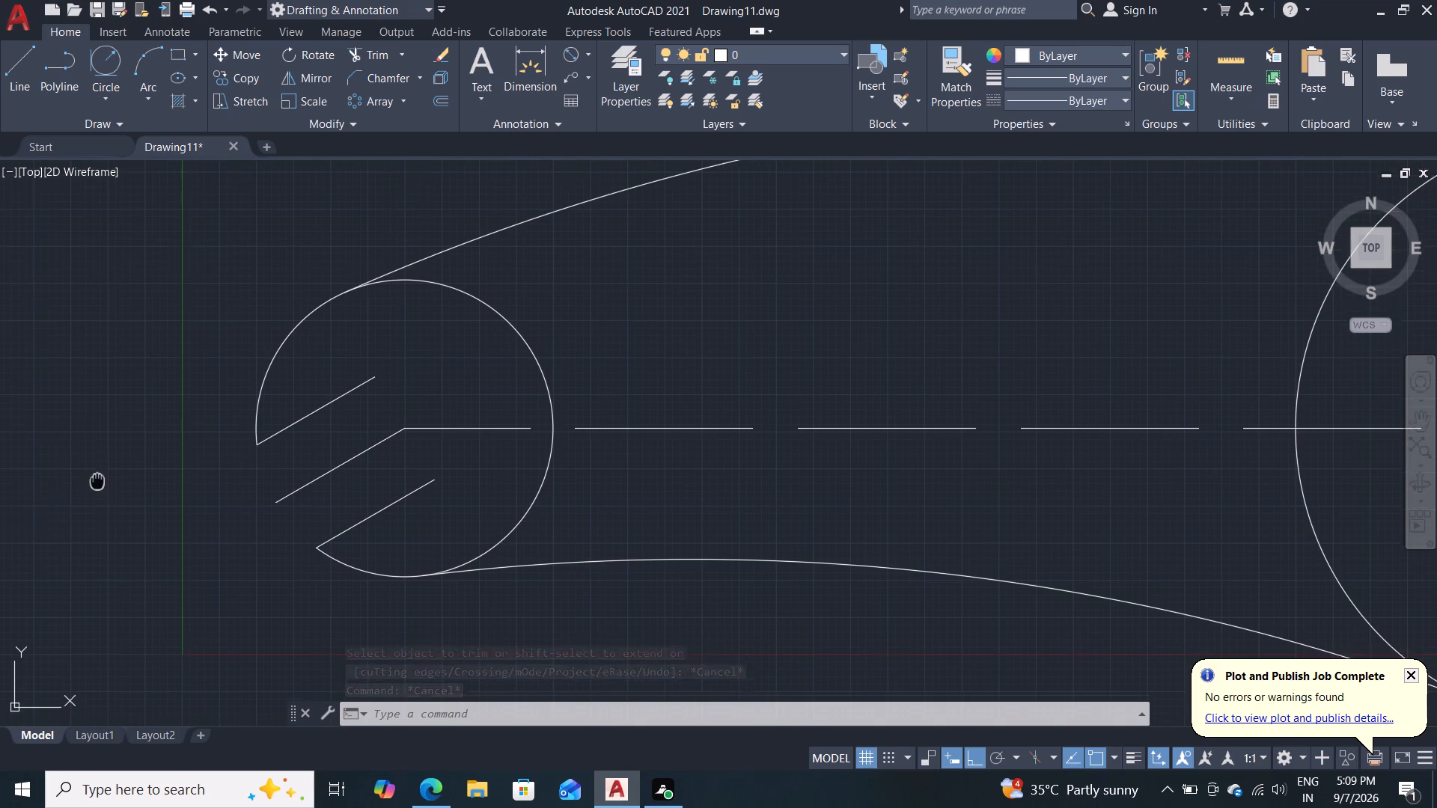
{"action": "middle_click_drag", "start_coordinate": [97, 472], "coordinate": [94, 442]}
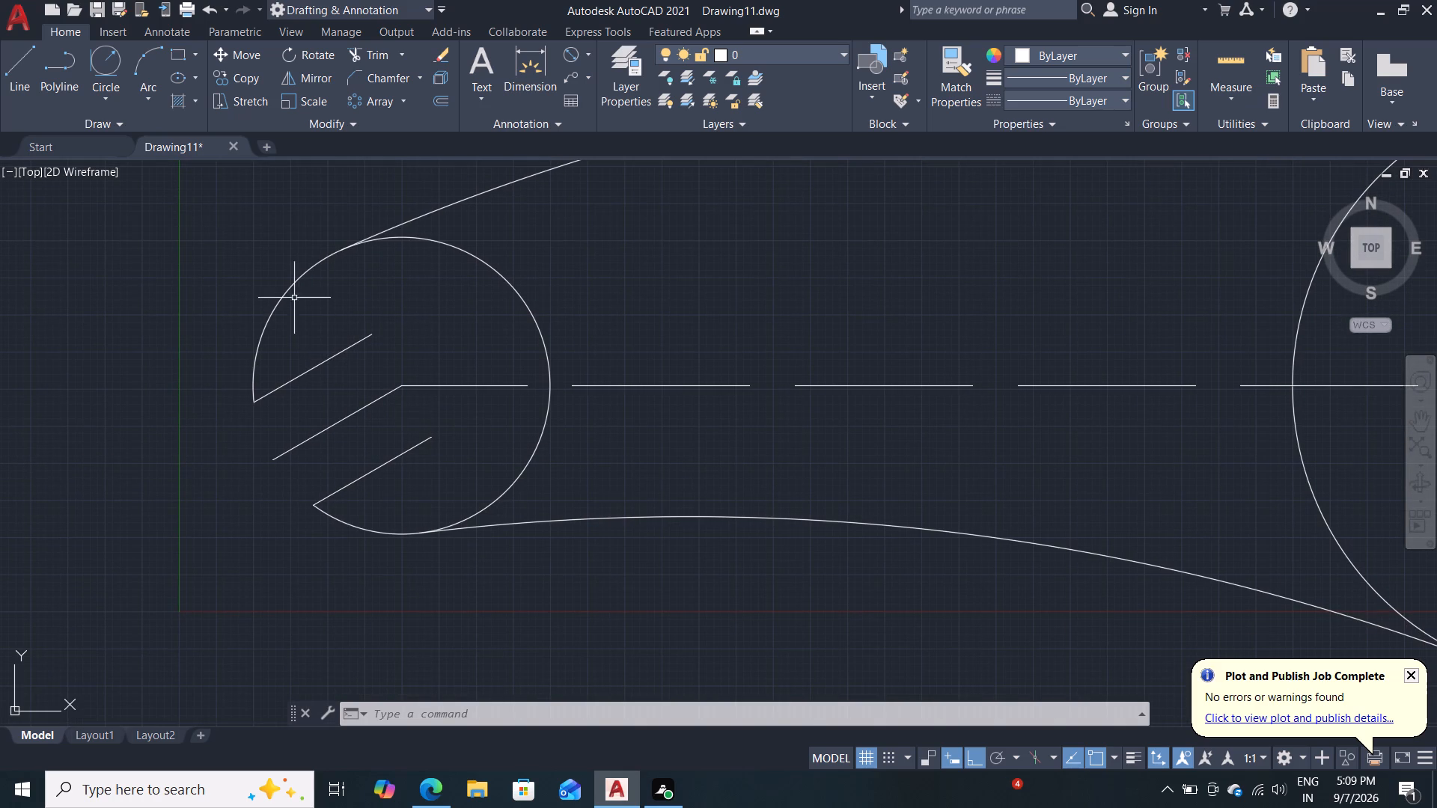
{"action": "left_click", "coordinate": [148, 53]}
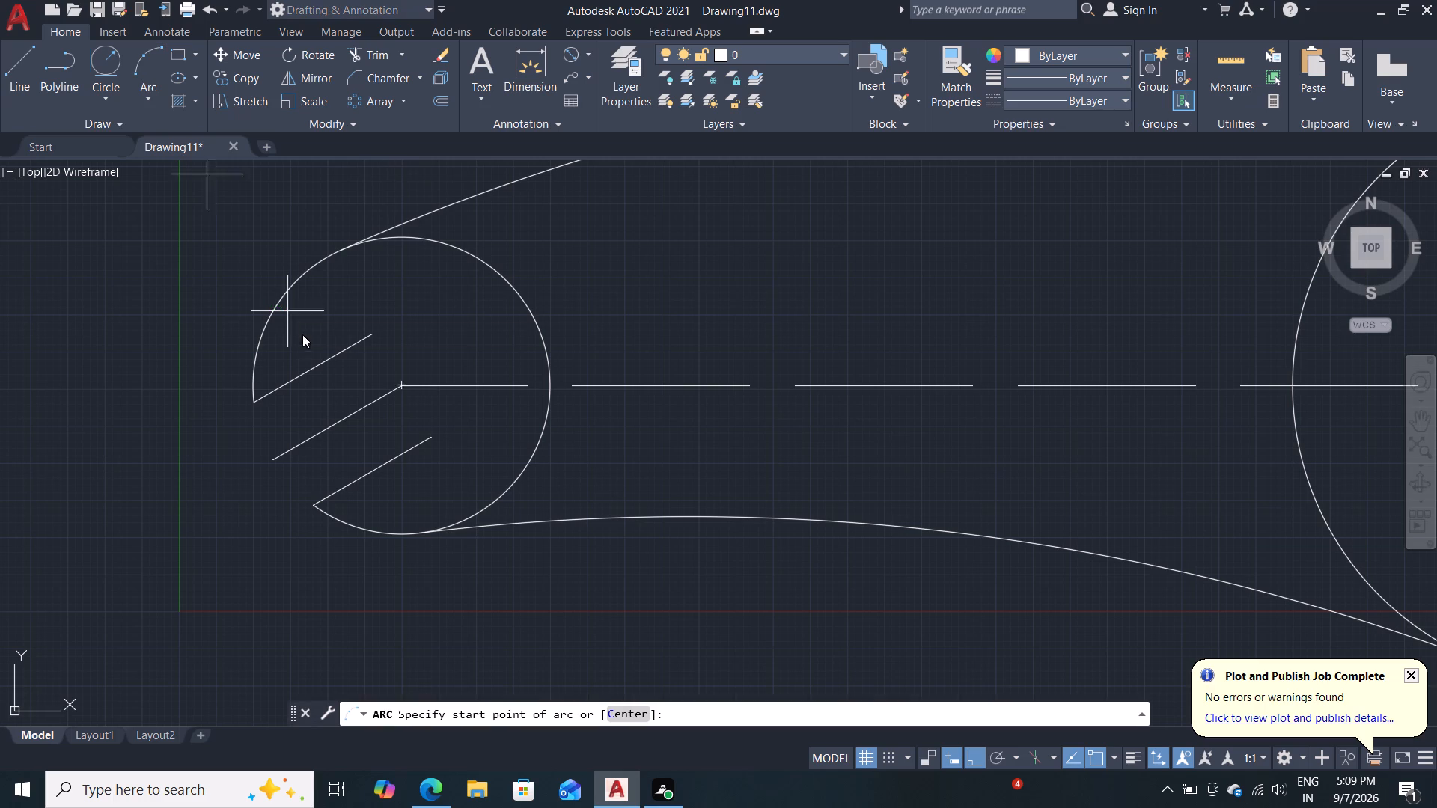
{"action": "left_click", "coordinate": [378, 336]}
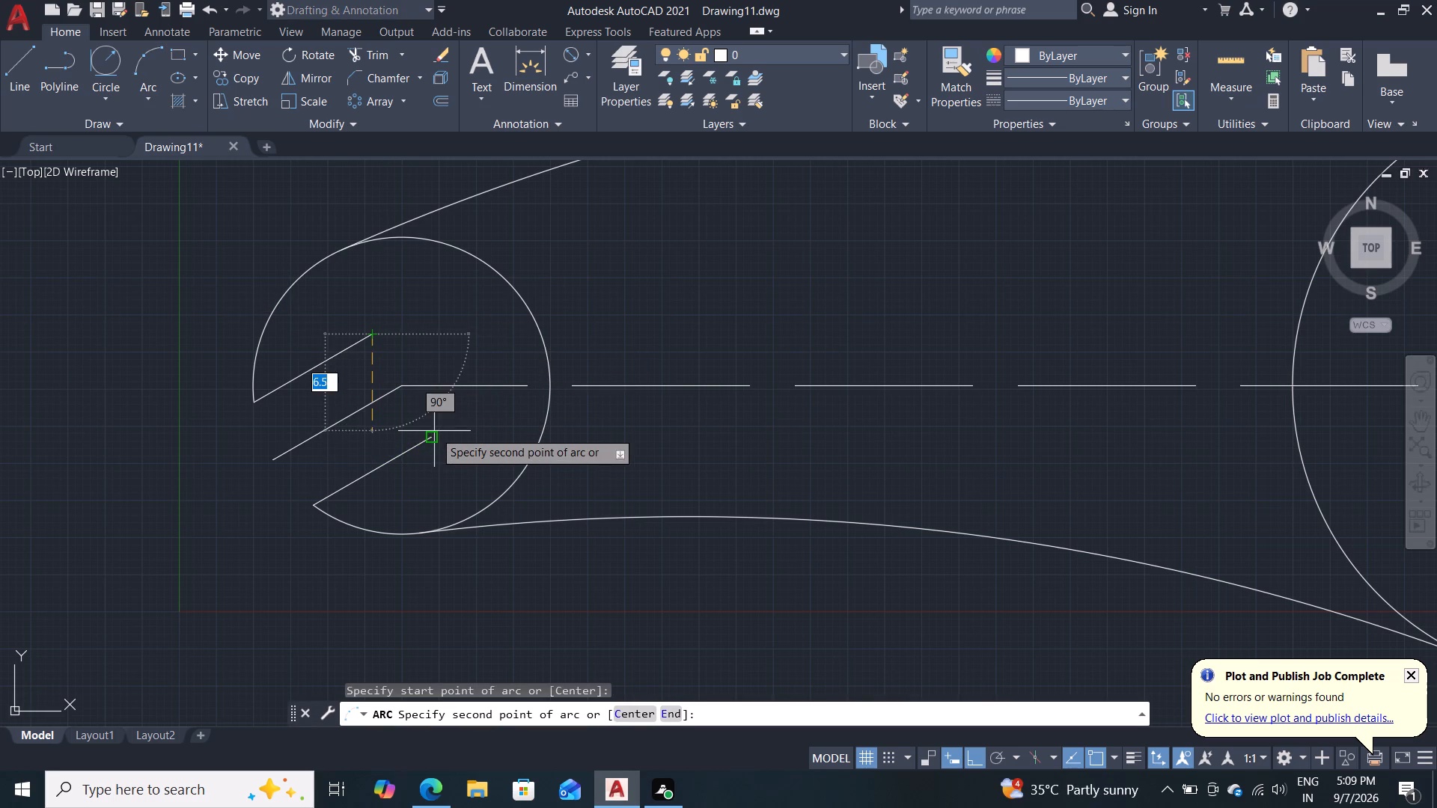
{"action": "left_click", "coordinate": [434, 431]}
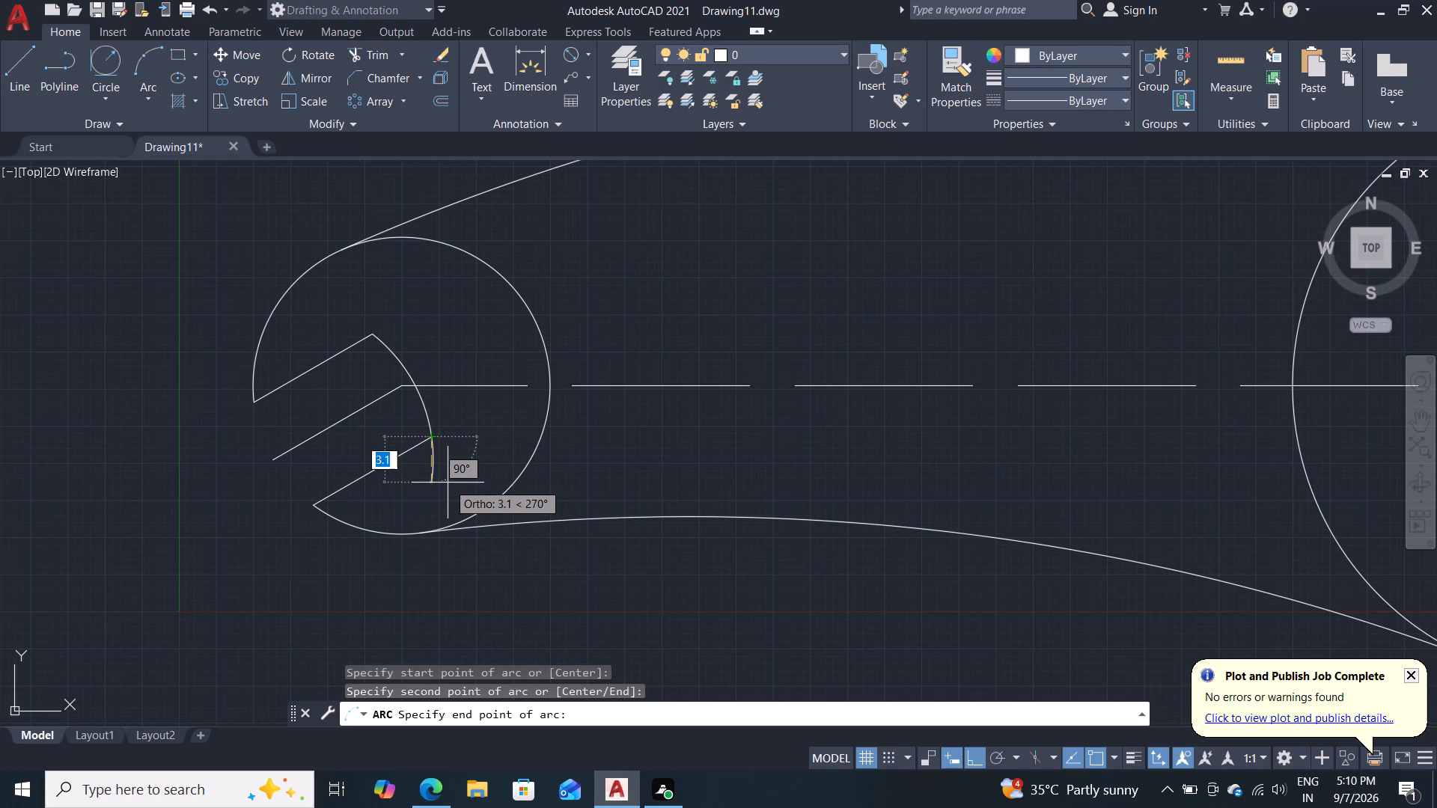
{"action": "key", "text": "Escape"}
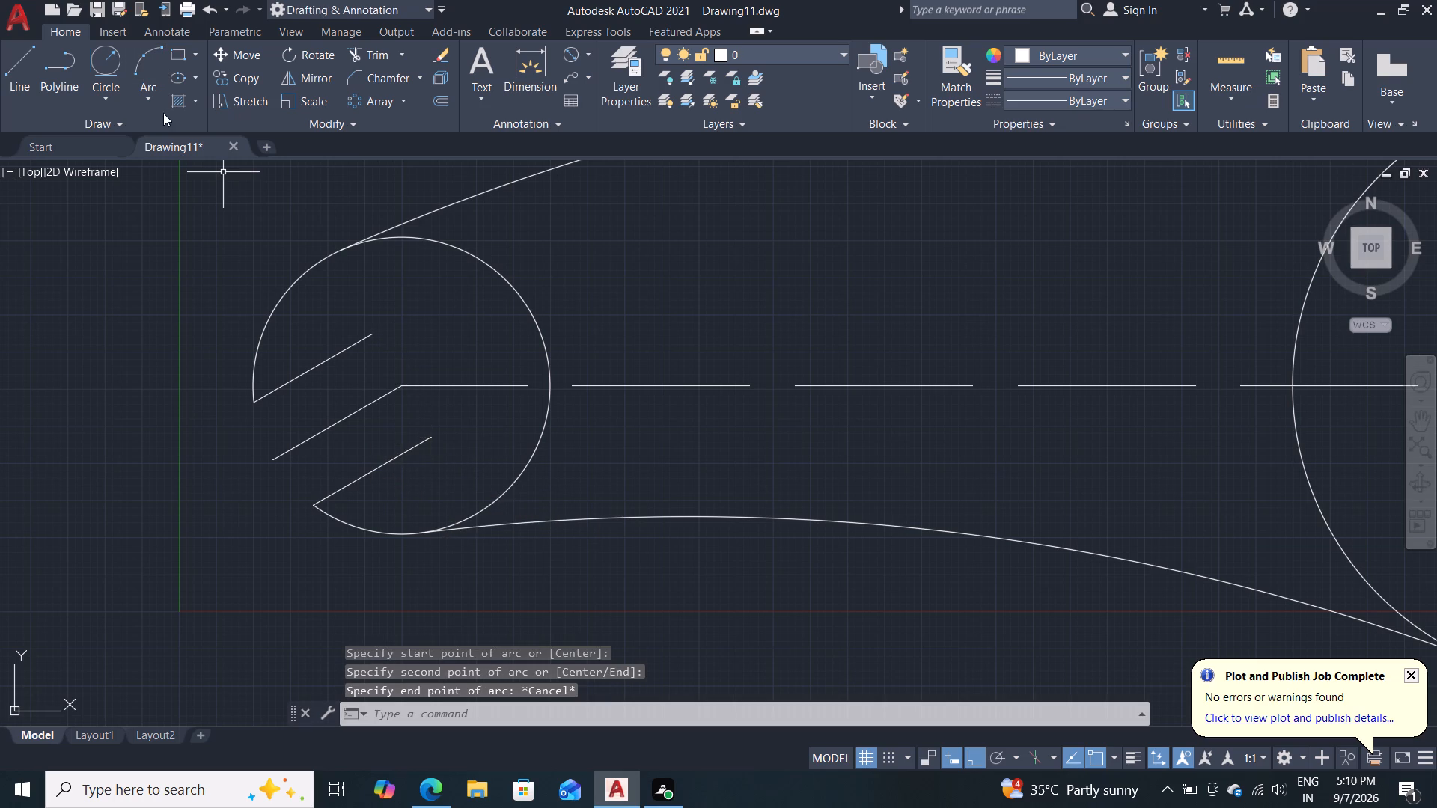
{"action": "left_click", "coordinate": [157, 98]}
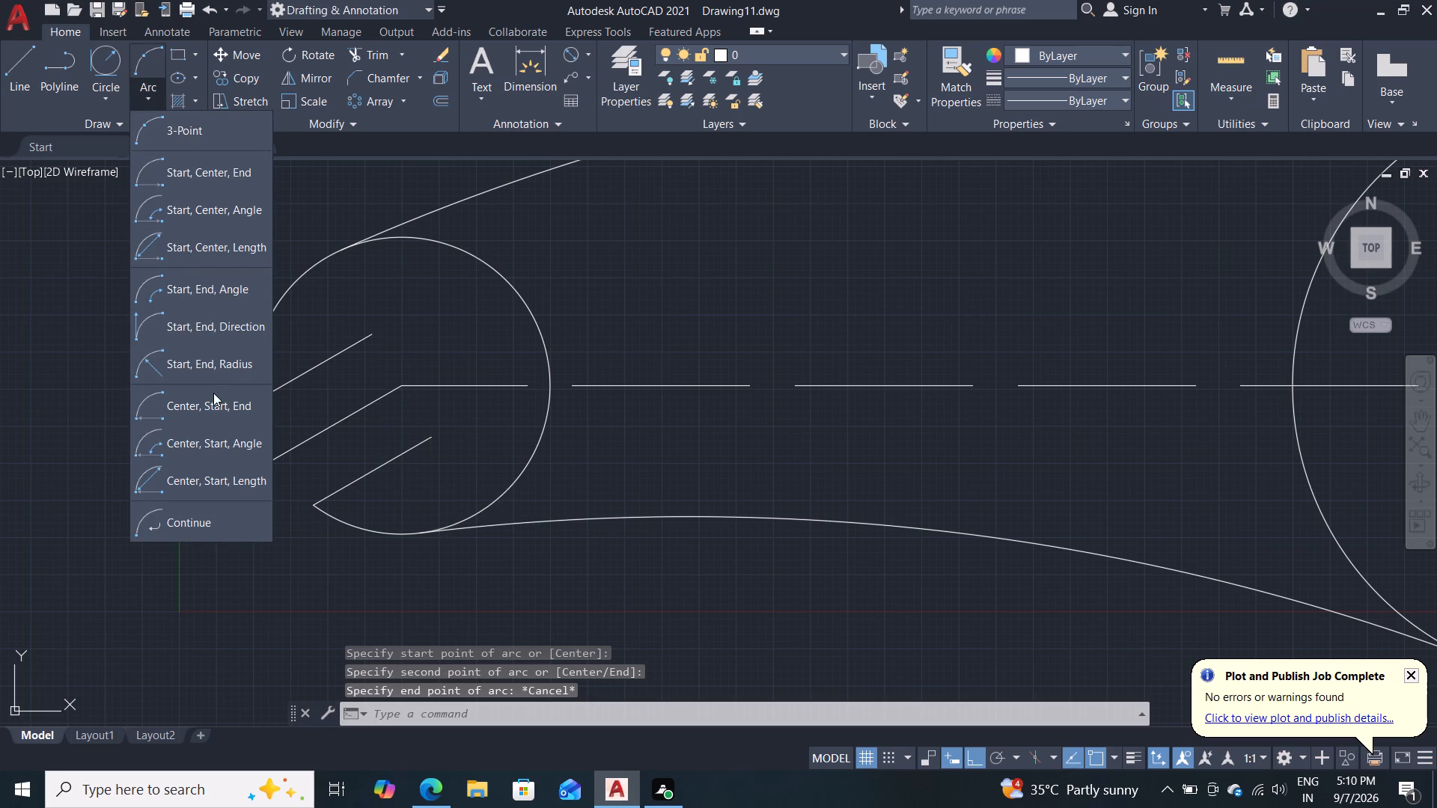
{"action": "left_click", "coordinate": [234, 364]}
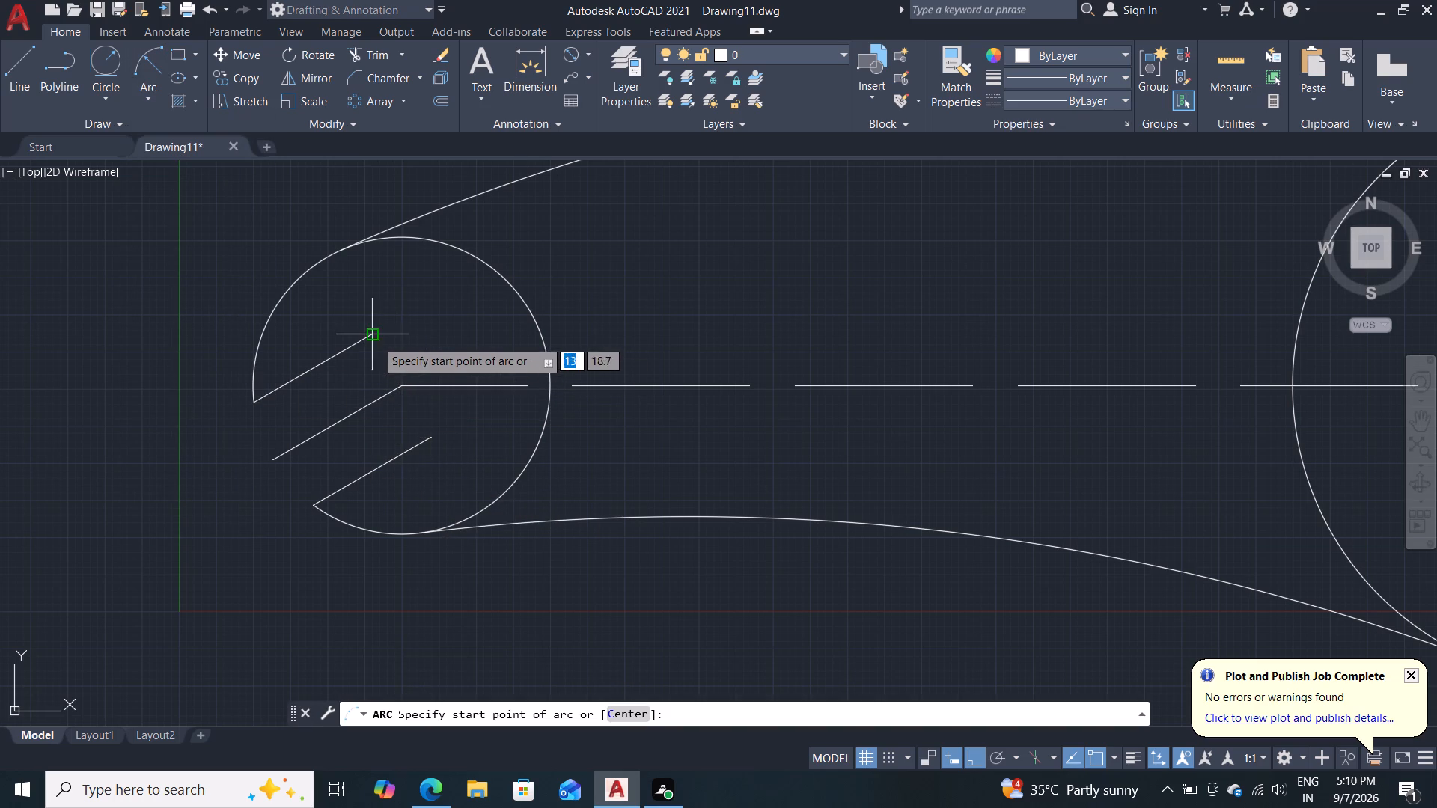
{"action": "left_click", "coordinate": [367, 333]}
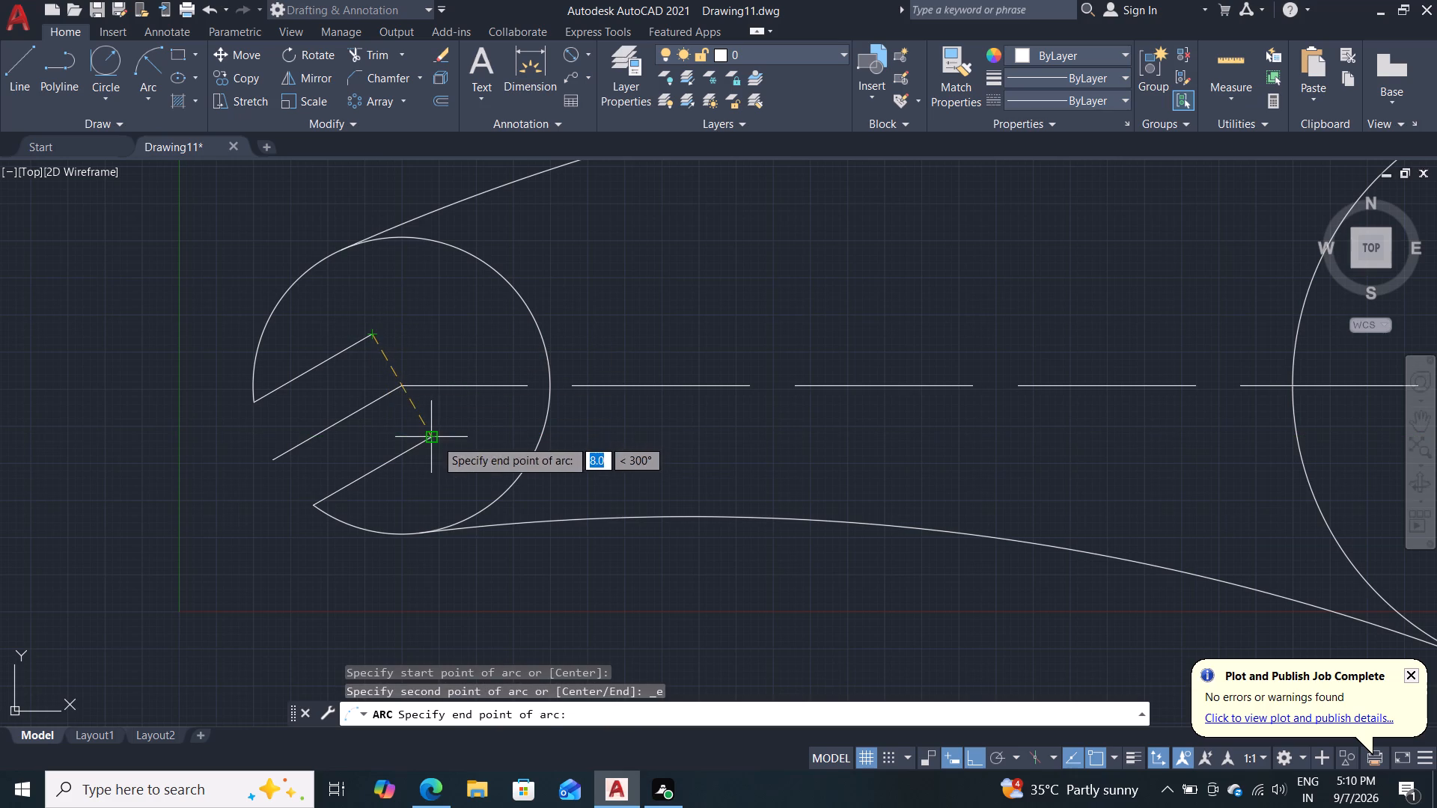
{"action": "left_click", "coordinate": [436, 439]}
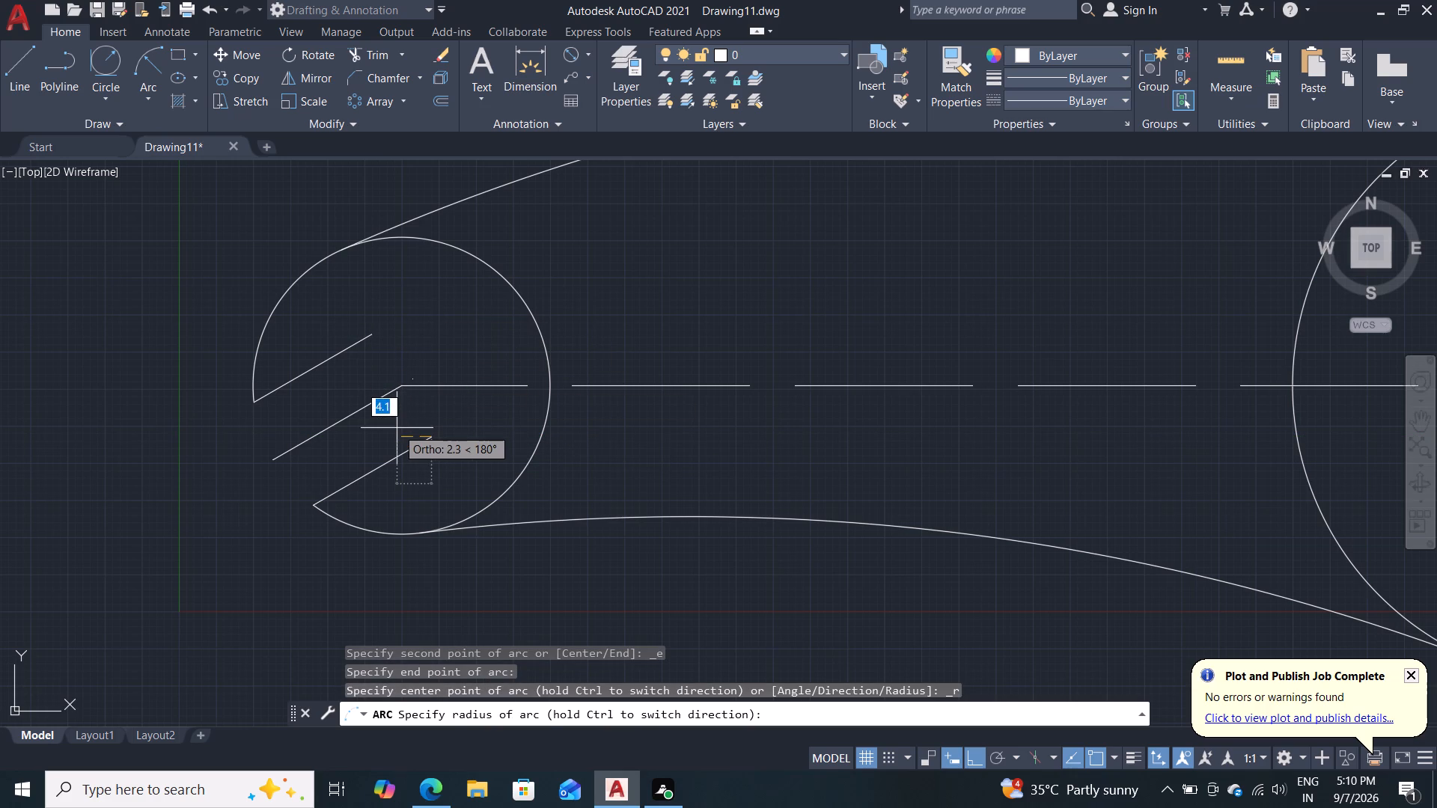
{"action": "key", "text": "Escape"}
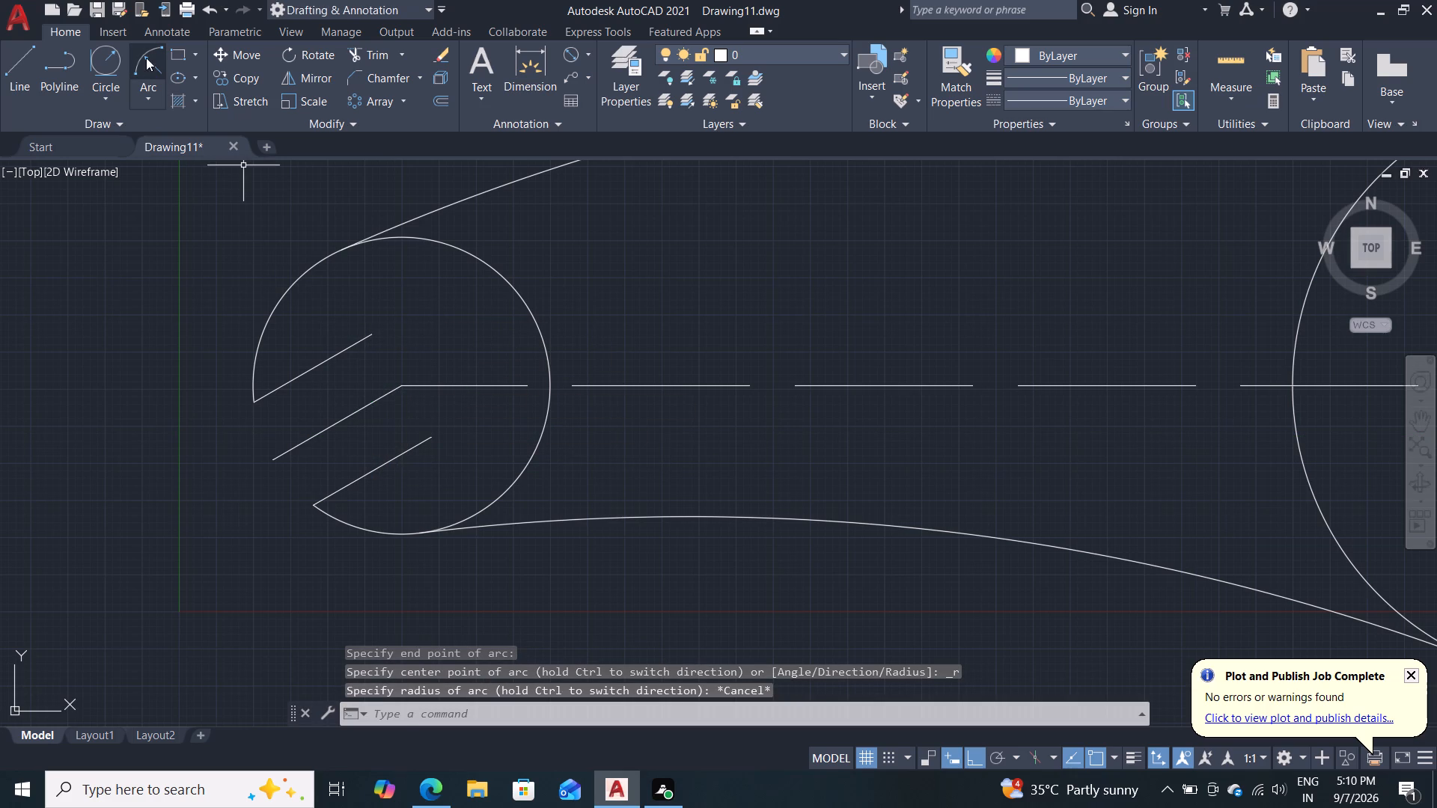
Draw a start-end-radius arc of radius 6.5 from the lower to the upper slot line's inner end in the small wrench head.
{"action": "left_click", "coordinate": [146, 58]}
{"action": "left_click", "coordinate": [430, 441]}
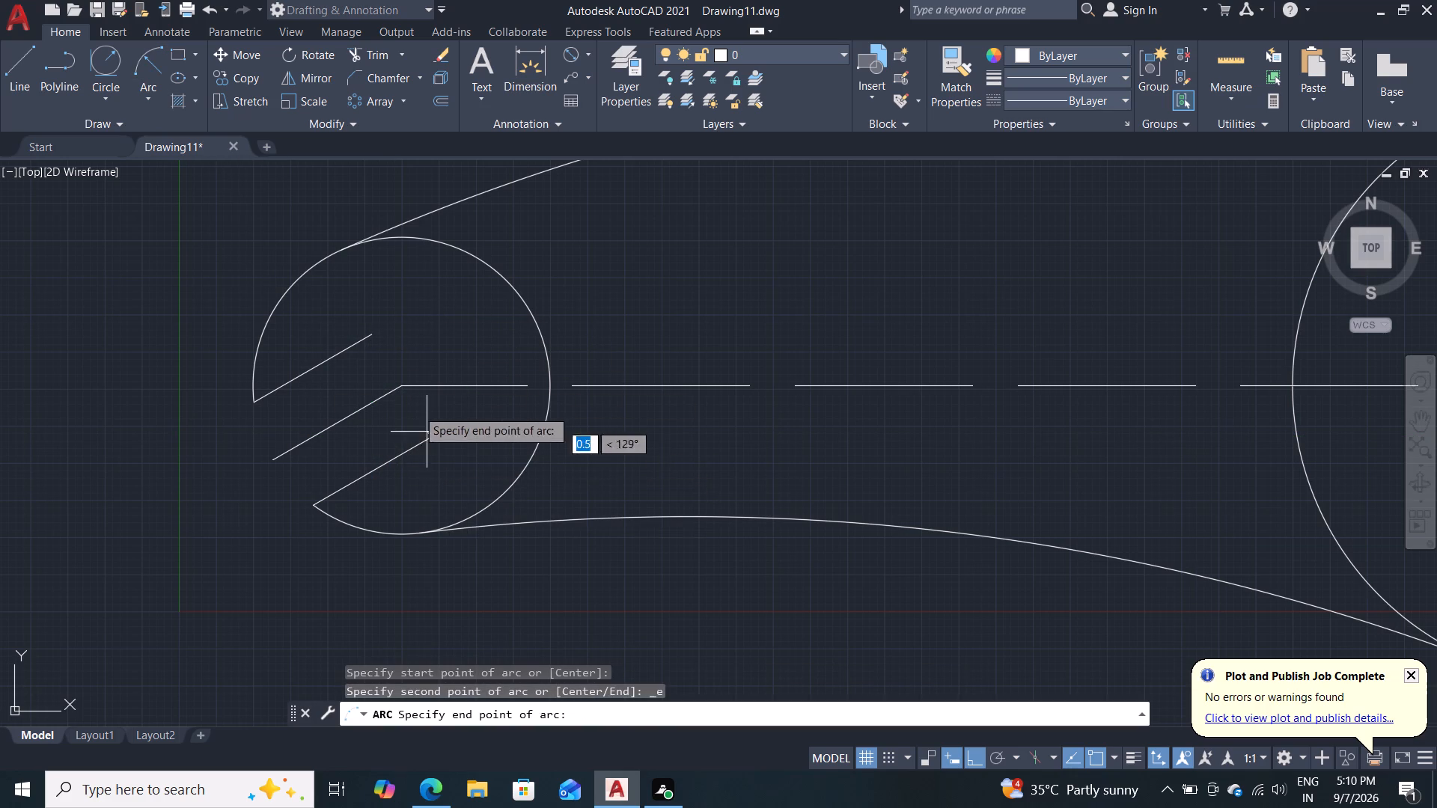
{"action": "left_click", "coordinate": [370, 332]}
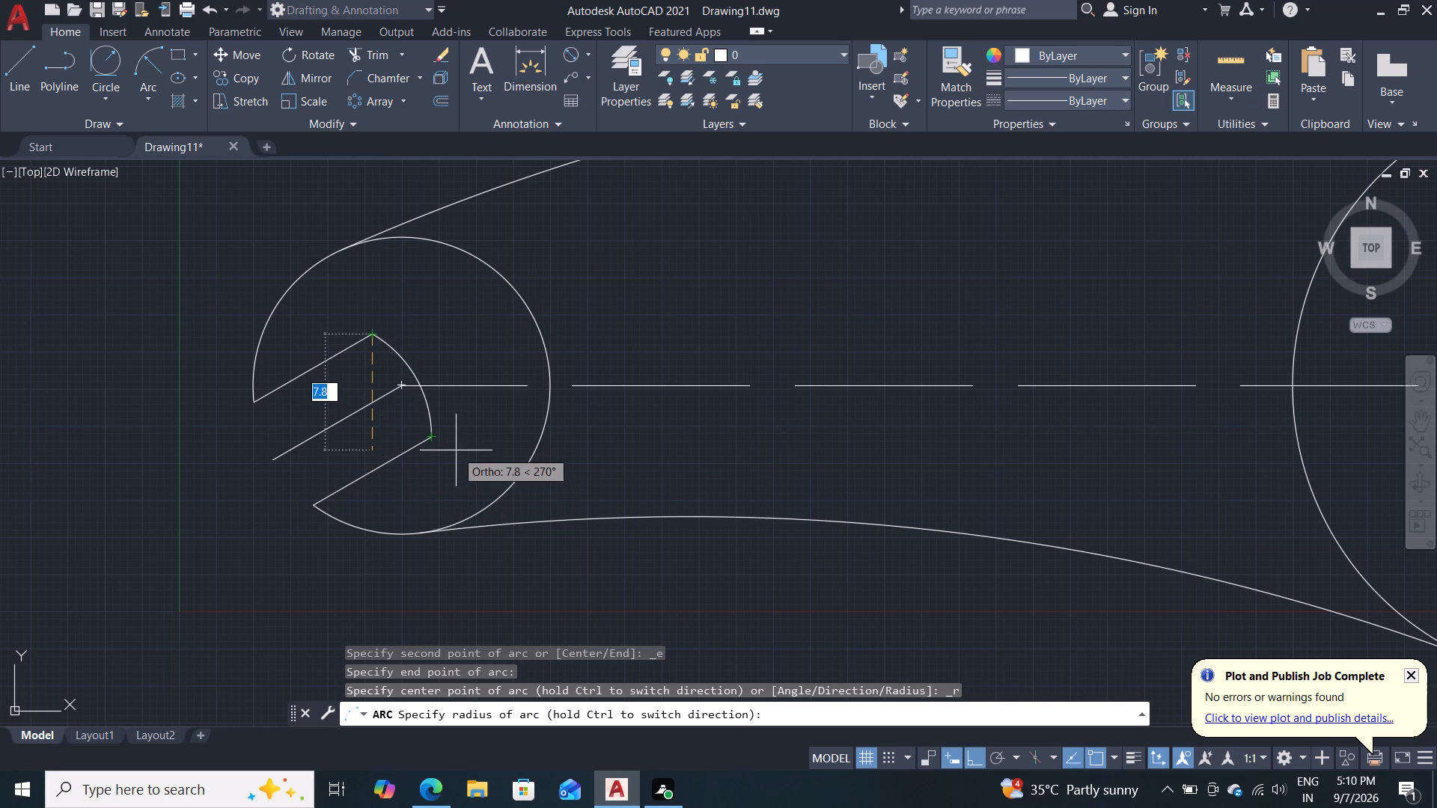
{"action": "type", "text": "6.5"}
{"action": "key", "text": "Return"}
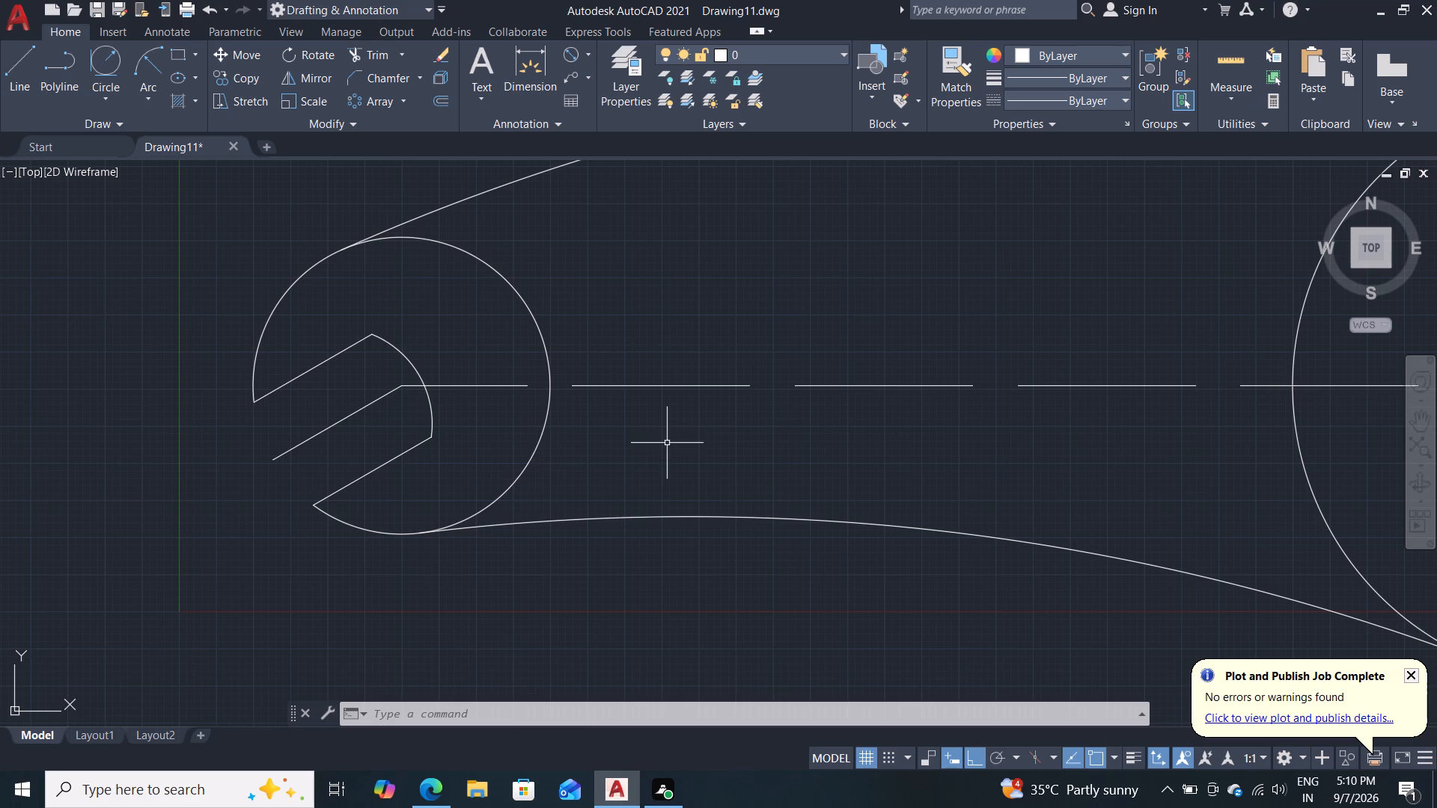
Hatch the areas above and below the centerline in both the small and the large wrench heads, leaving the slots empty.
{"action": "scroll", "coordinate": [670, 441], "scroll_direction": "down", "scroll_amount": 1}
{"action": "middle_click_drag", "start_coordinate": [870, 445], "coordinate": [767, 448]}
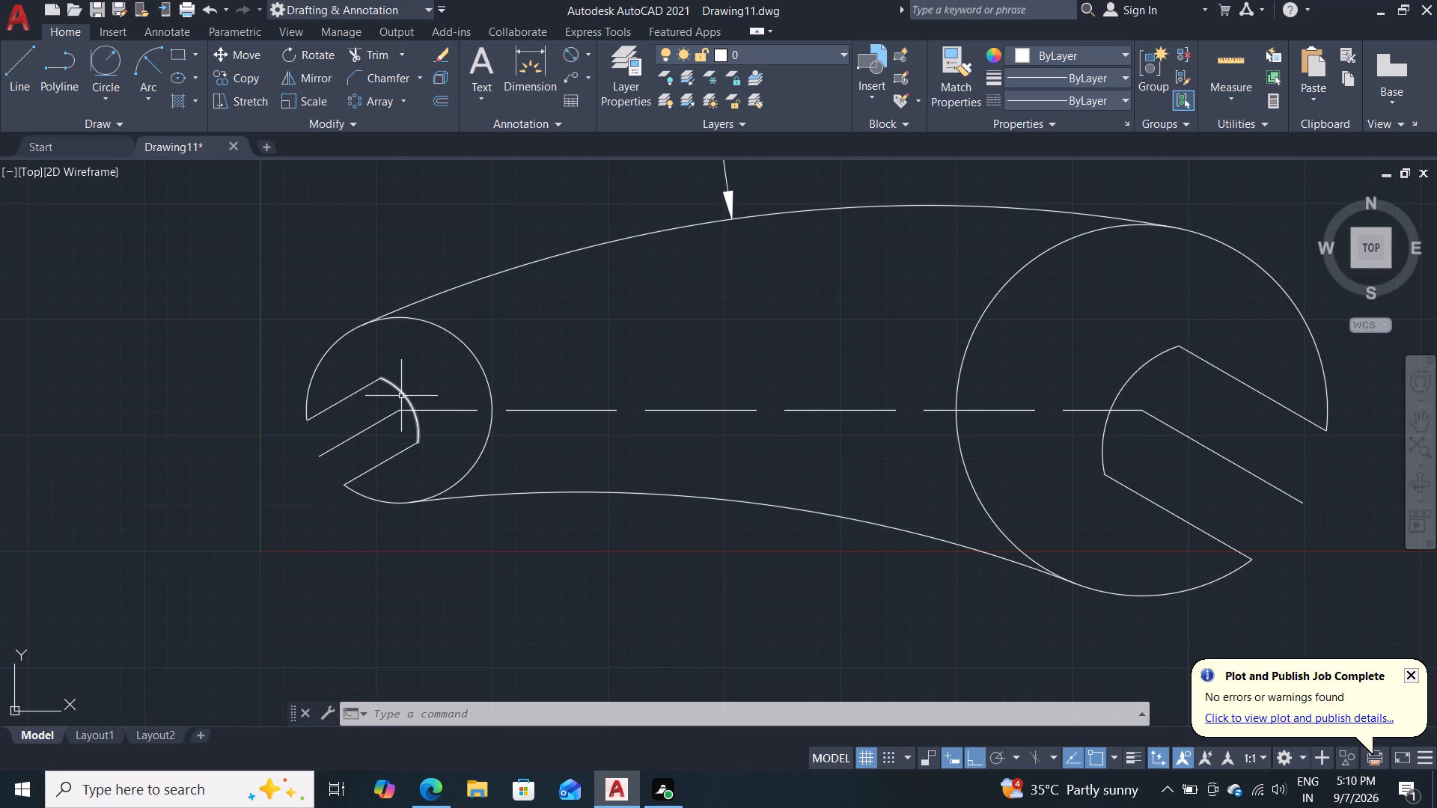
{"action": "key", "text": "h"}
{"action": "key", "text": "a"}
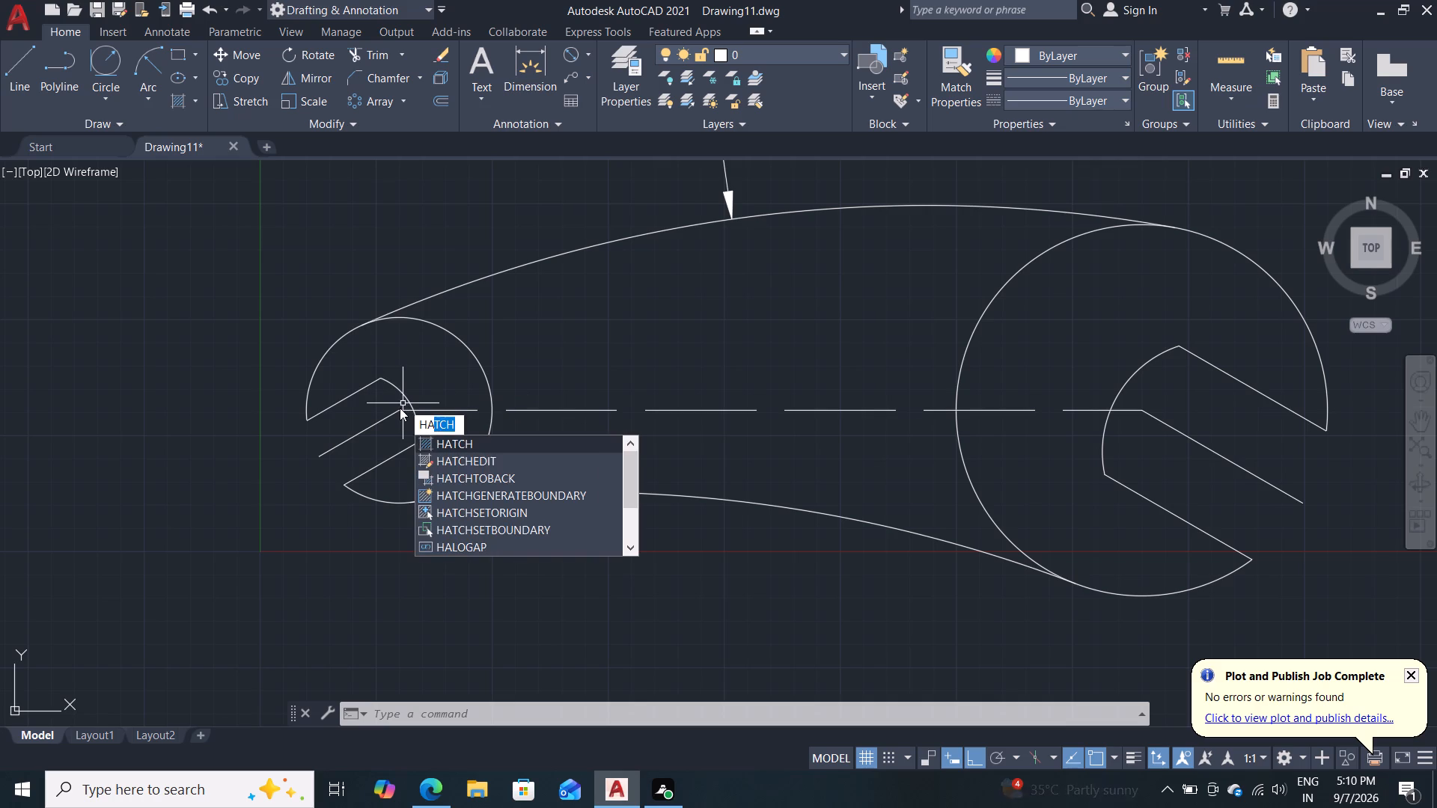
{"action": "left_click", "coordinate": [458, 442]}
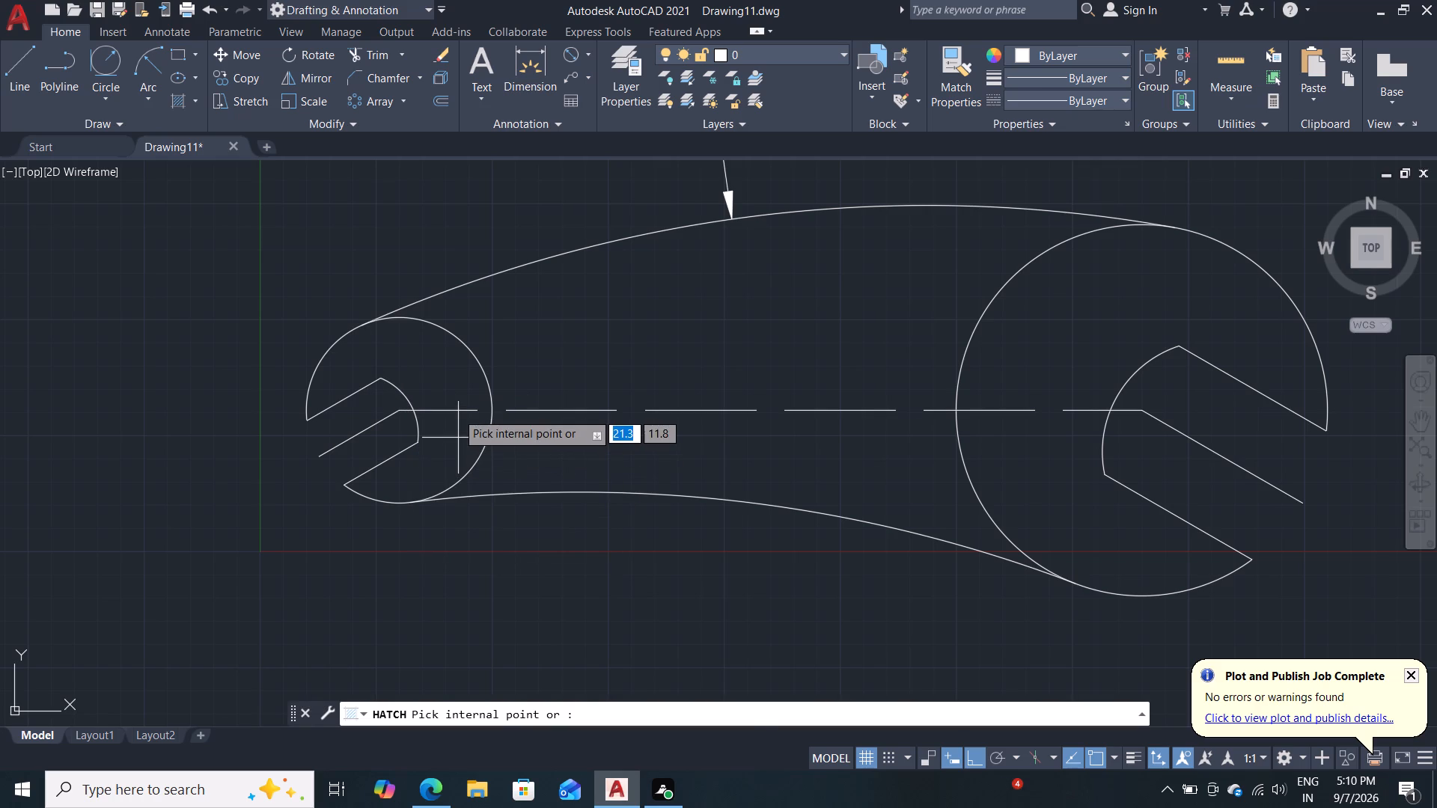
{"action": "left_click", "coordinate": [394, 346]}
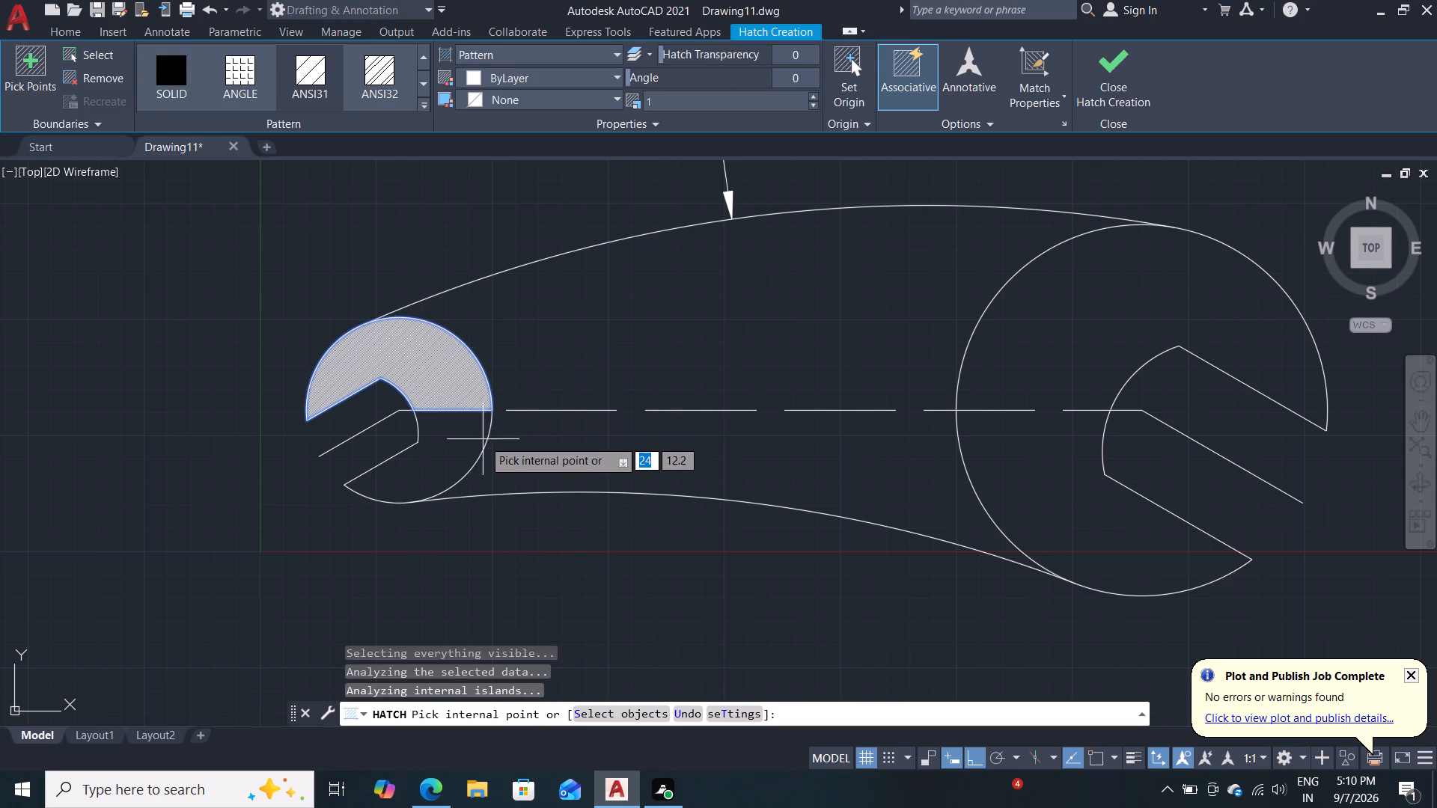
{"action": "left_click", "coordinate": [472, 439]}
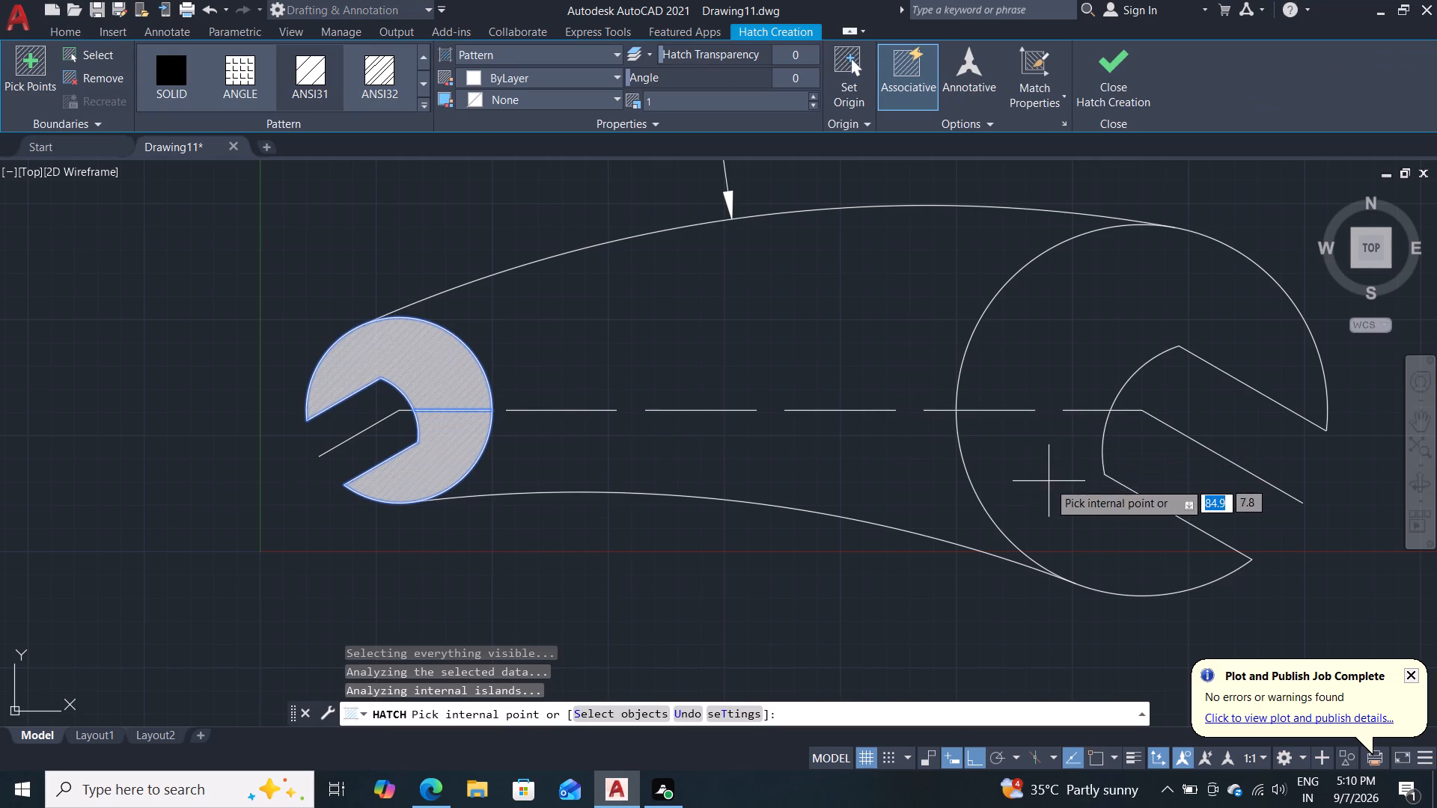
{"action": "left_click", "coordinate": [1049, 483]}
{"action": "left_click", "coordinate": [1049, 346]}
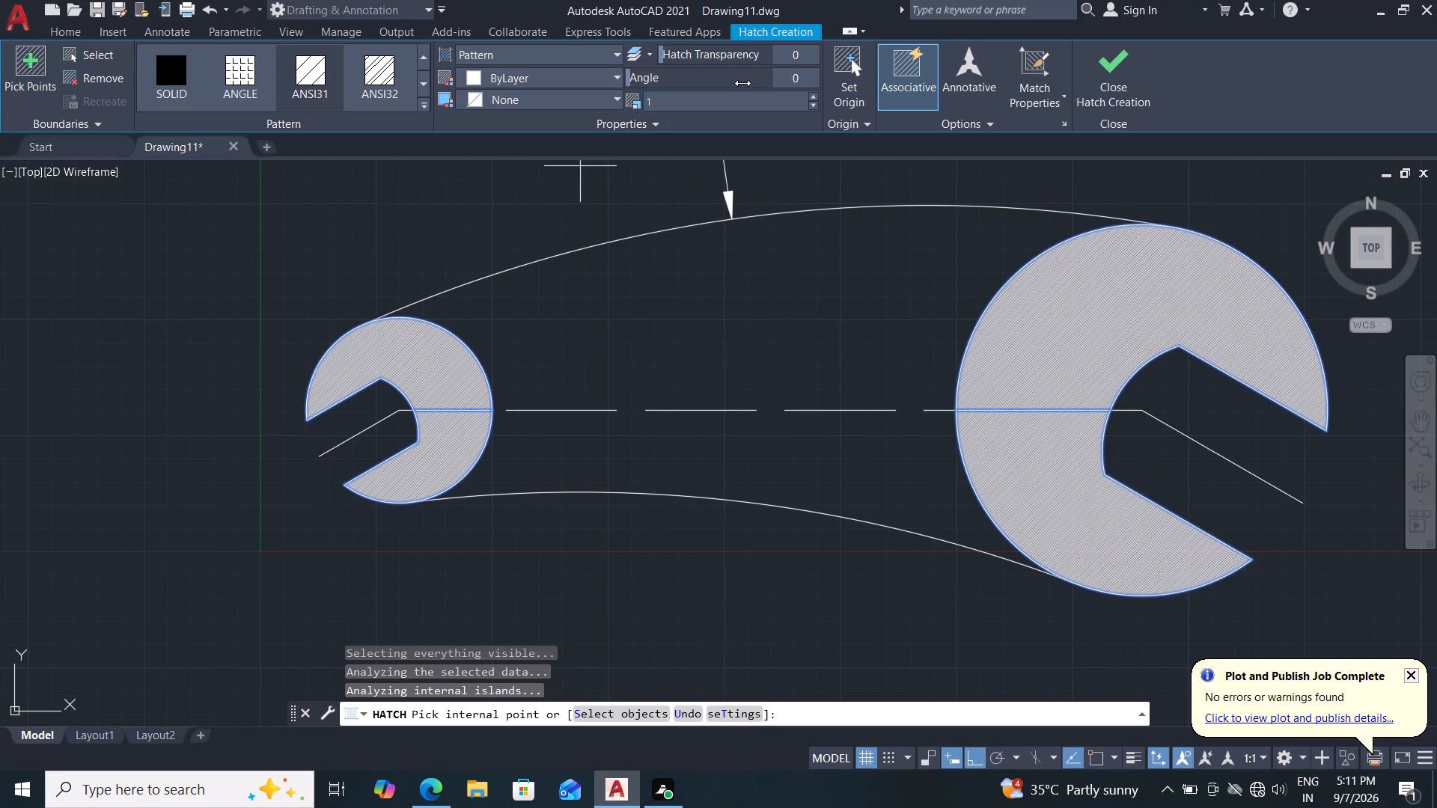
Set the hatch scale to 10, keep the ANSI31 diagonal pattern, and finish the hatch on both wrench heads.
{"action": "left_click_drag", "start_coordinate": [710, 98], "coordinate": [535, 112]}
{"action": "type", "text": "10"}
{"action": "key", "text": "Return"}
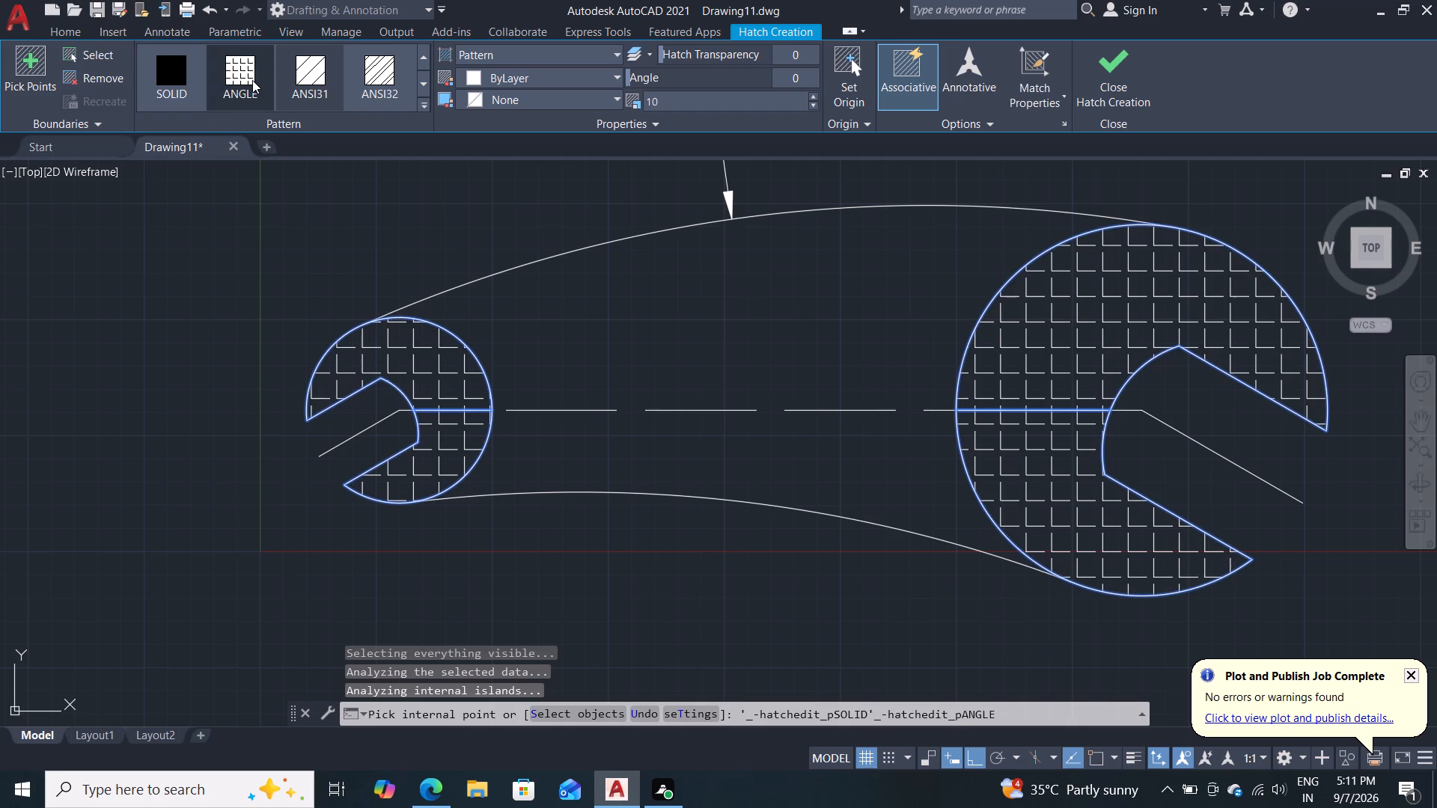
{"action": "left_click", "coordinate": [421, 103]}
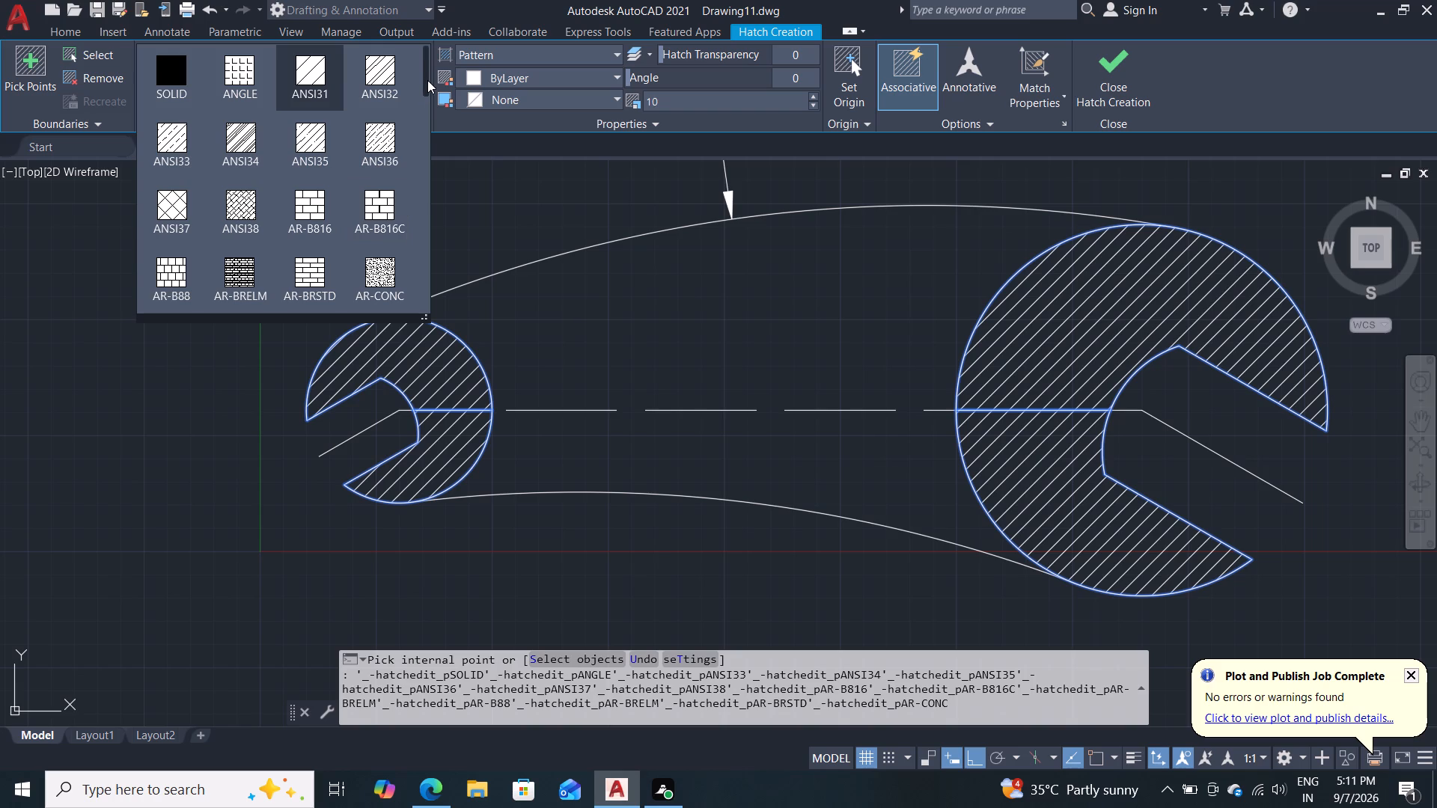
{"action": "left_click_drag", "start_coordinate": [427, 80], "coordinate": [427, 108]}
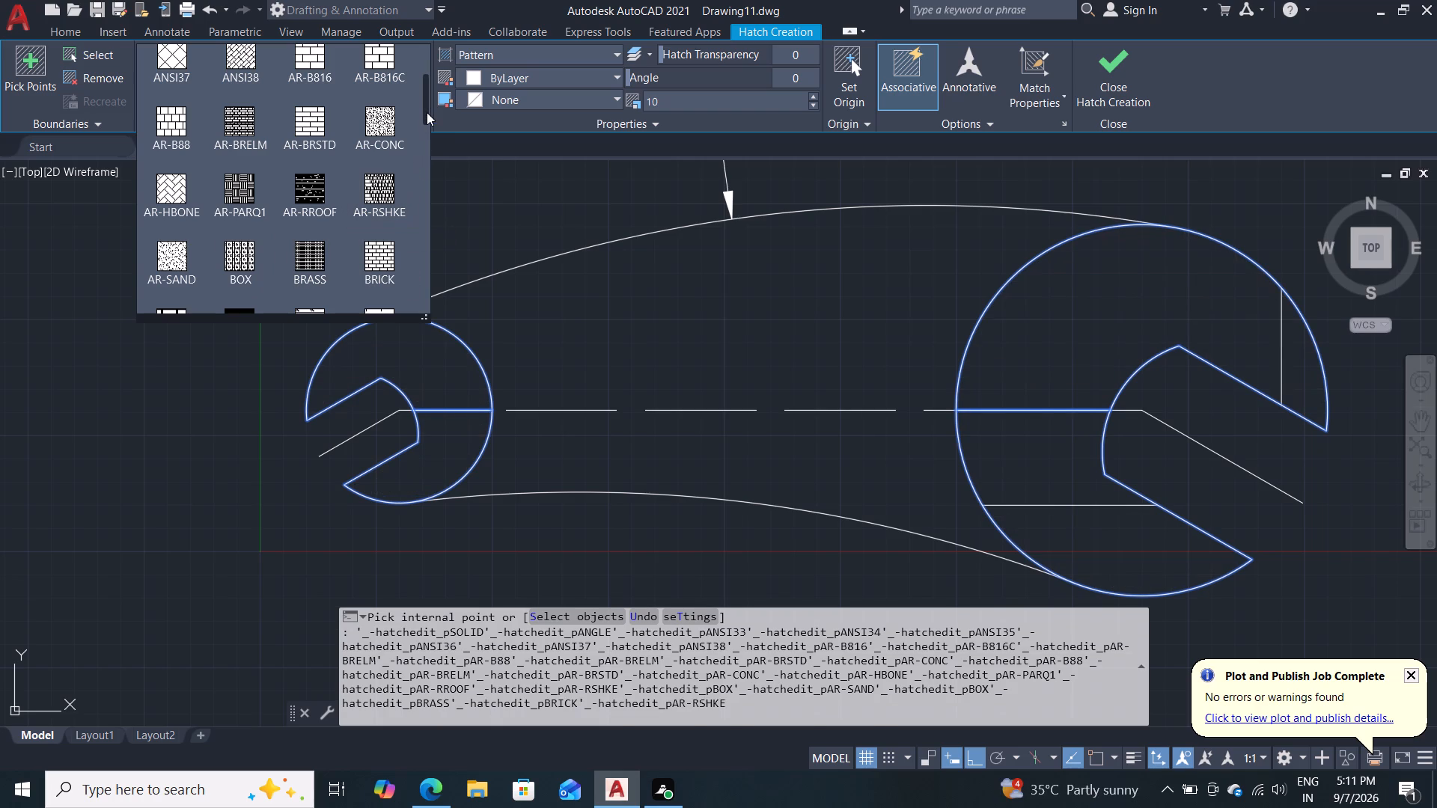
{"action": "left_click_drag", "start_coordinate": [427, 108], "coordinate": [427, 133]}
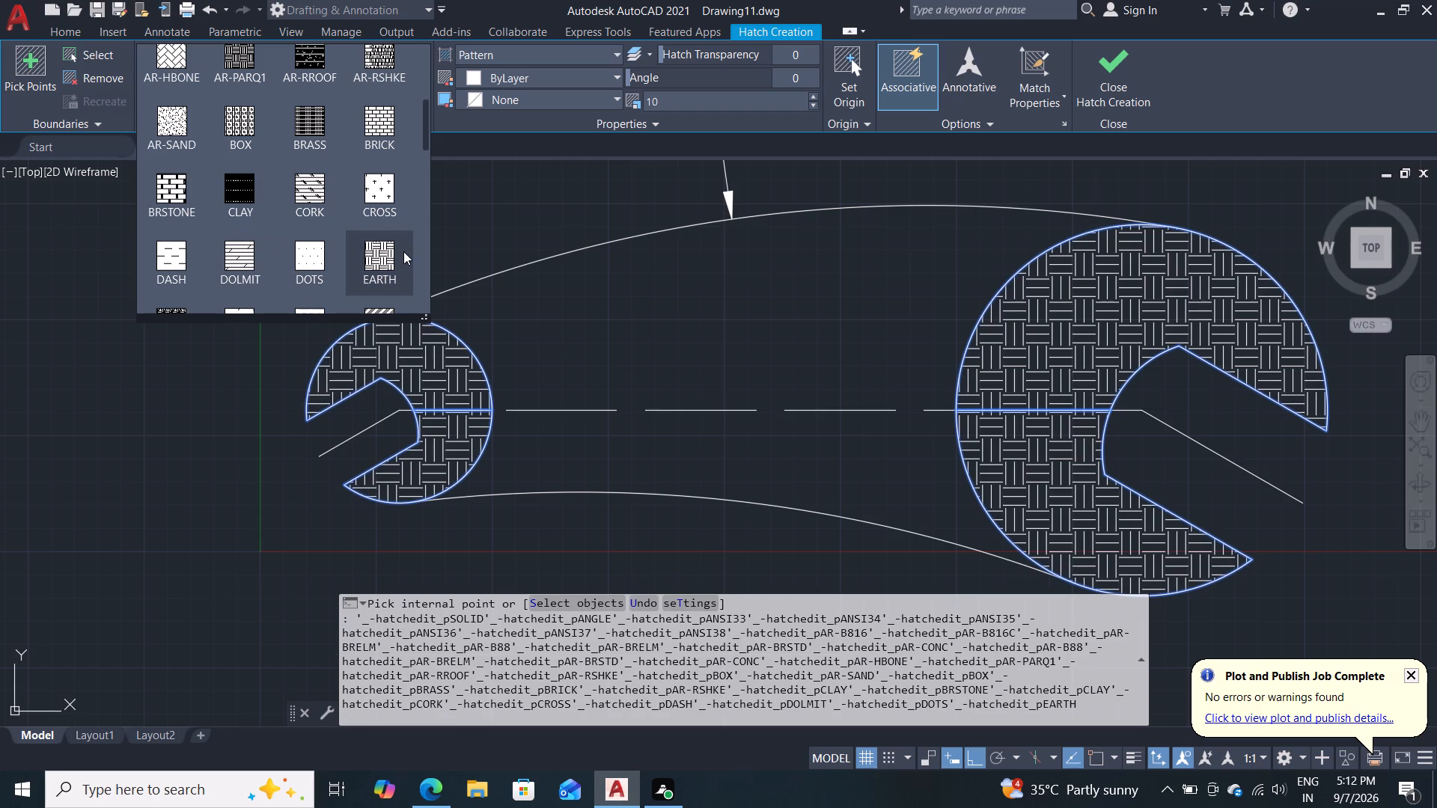
{"action": "left_click_drag", "start_coordinate": [425, 132], "coordinate": [425, 159]}
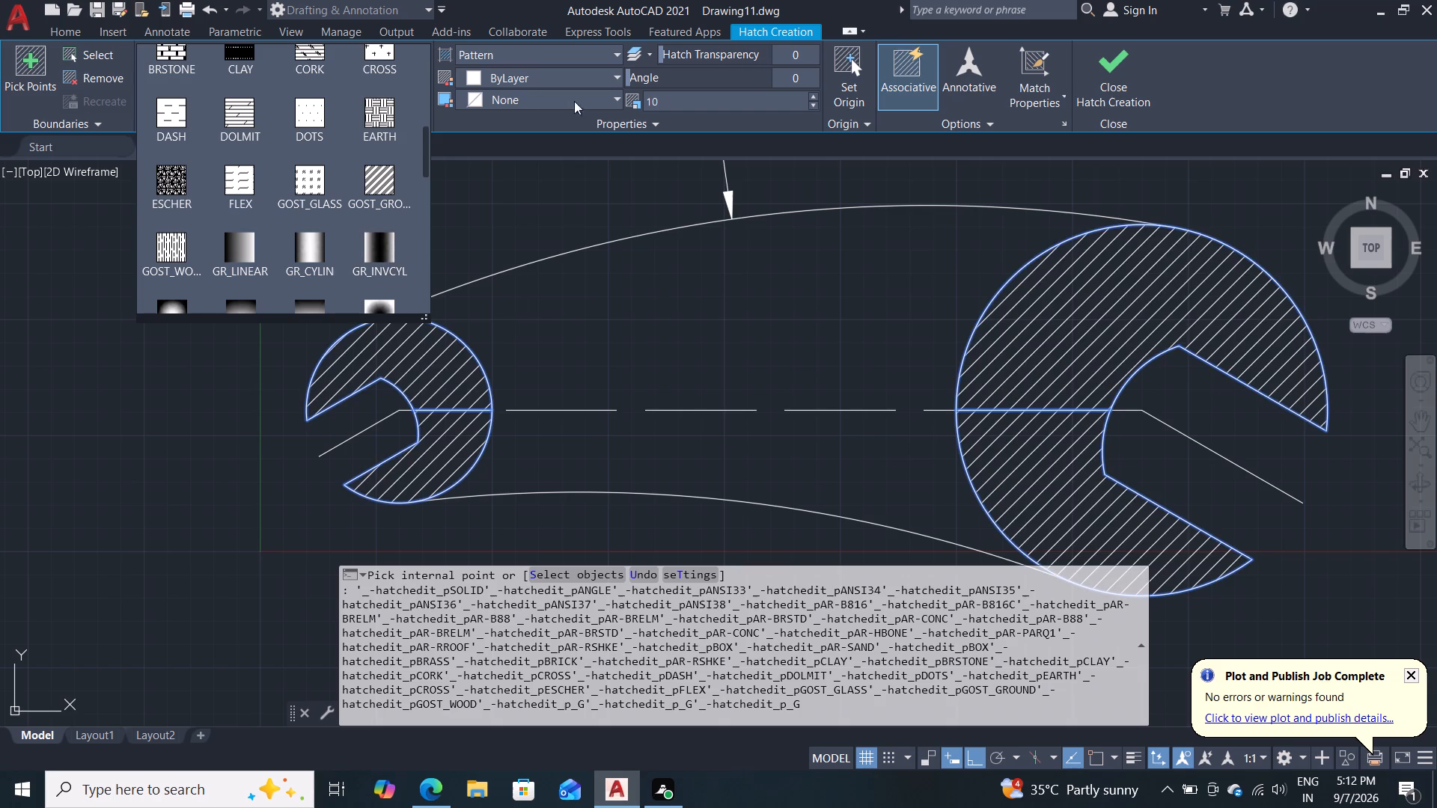
{"action": "left_click", "coordinate": [1101, 70]}
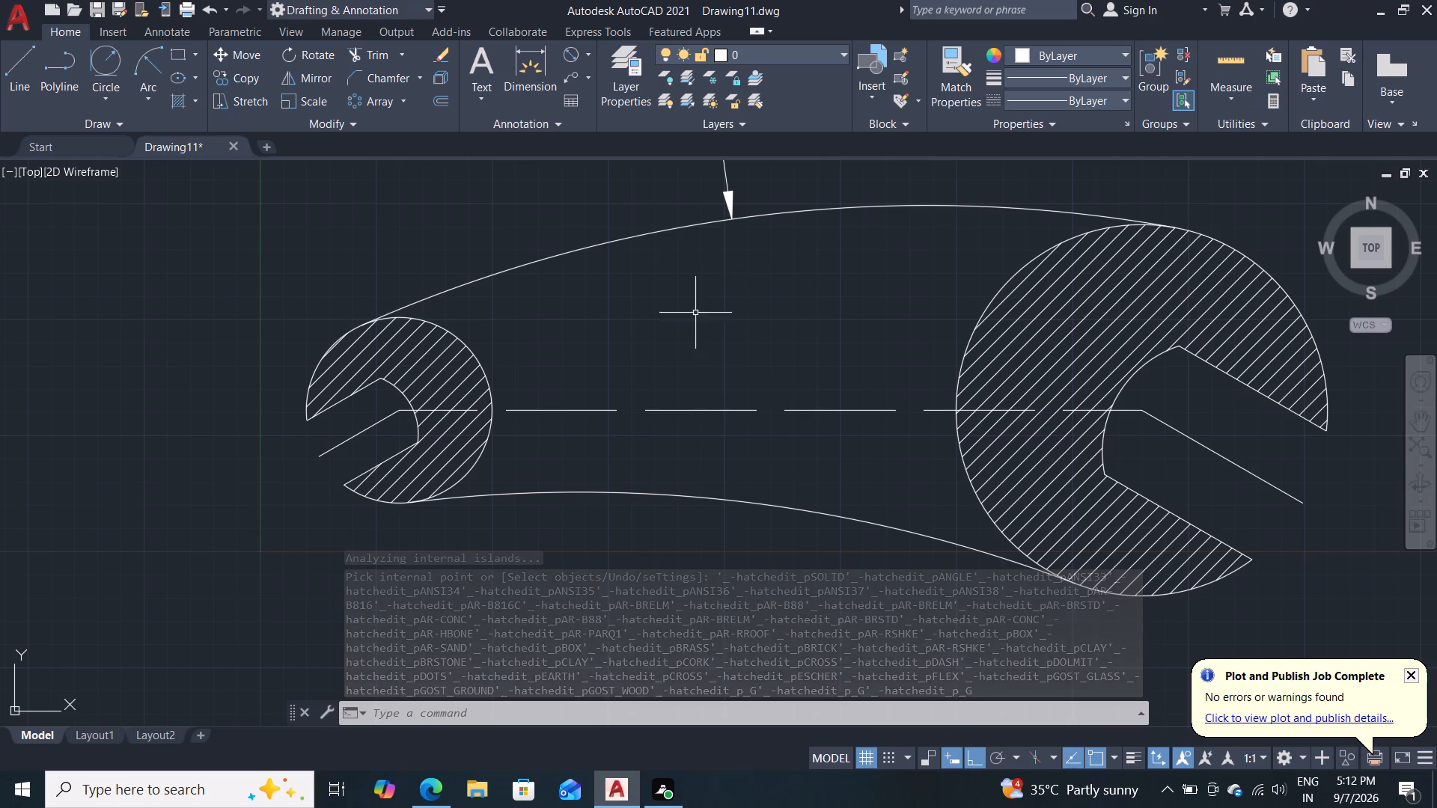
Copy the whole hatched wrench with its Ø300 dimension about 61 mm straight below the original, using the handle centerline's midpoint as base.
{"action": "scroll", "coordinate": [775, 282], "scroll_direction": "down", "scroll_amount": 2}
{"action": "scroll", "coordinate": [769, 302], "scroll_direction": "up", "scroll_amount": 1}
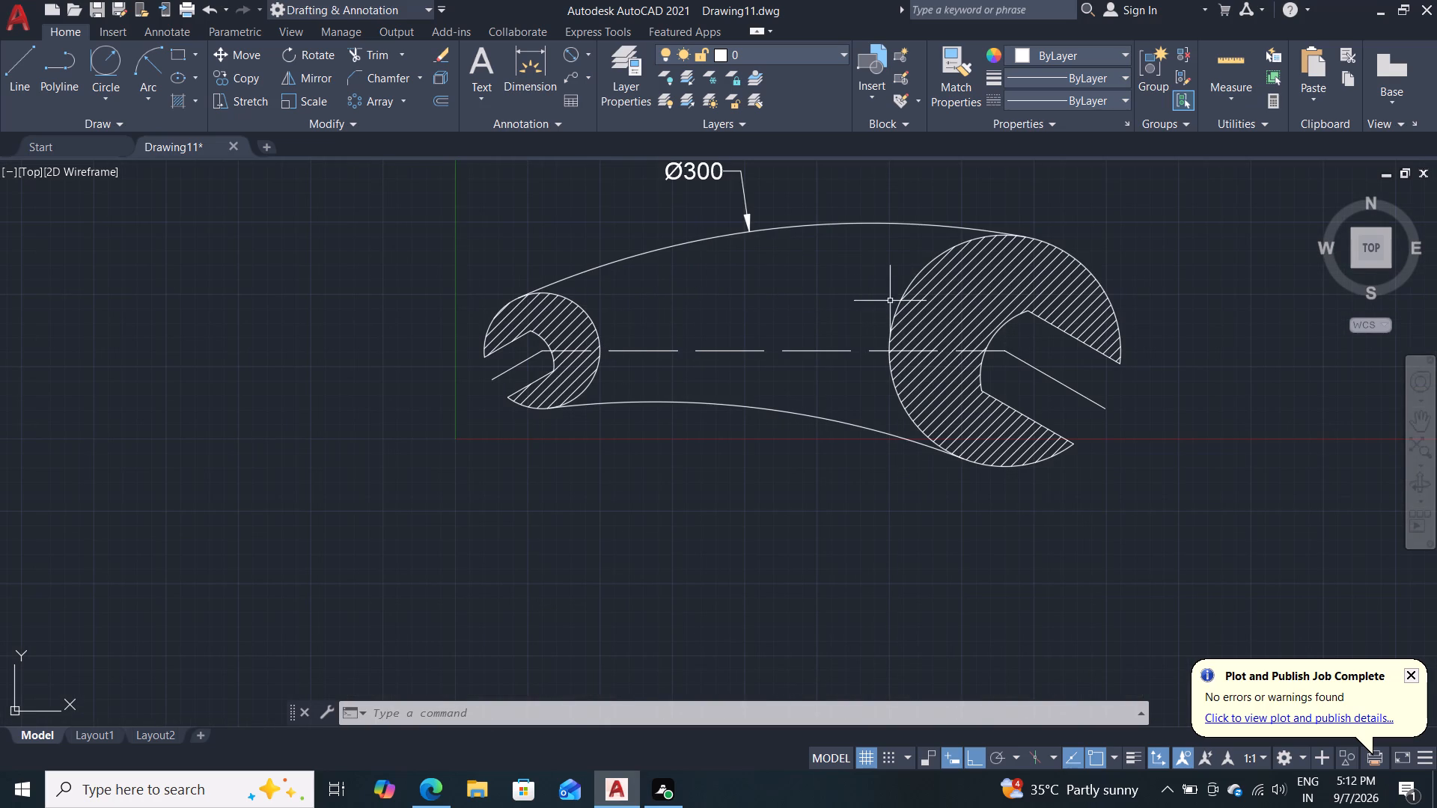
{"action": "left_click", "coordinate": [1160, 229]}
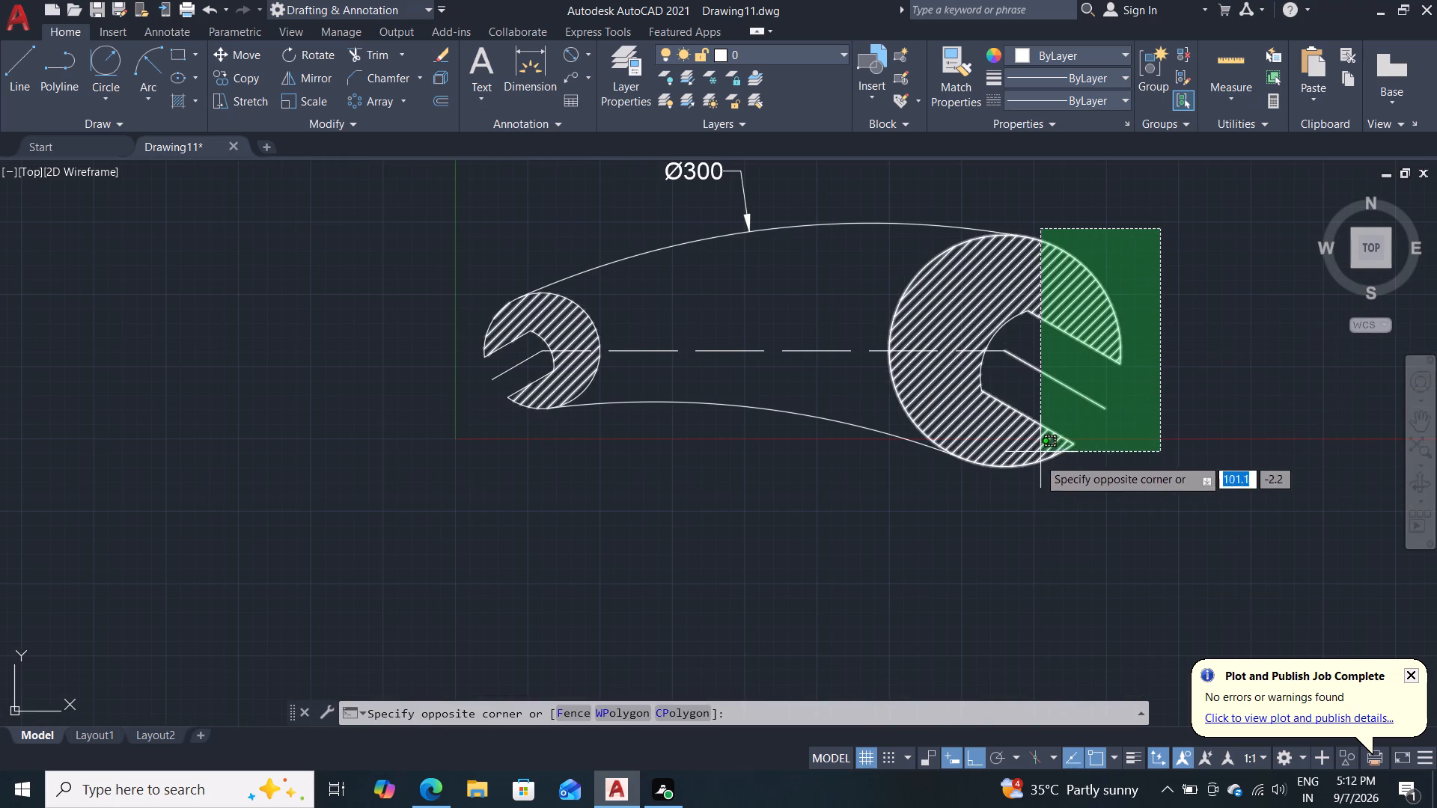
{"action": "left_click", "coordinate": [447, 474]}
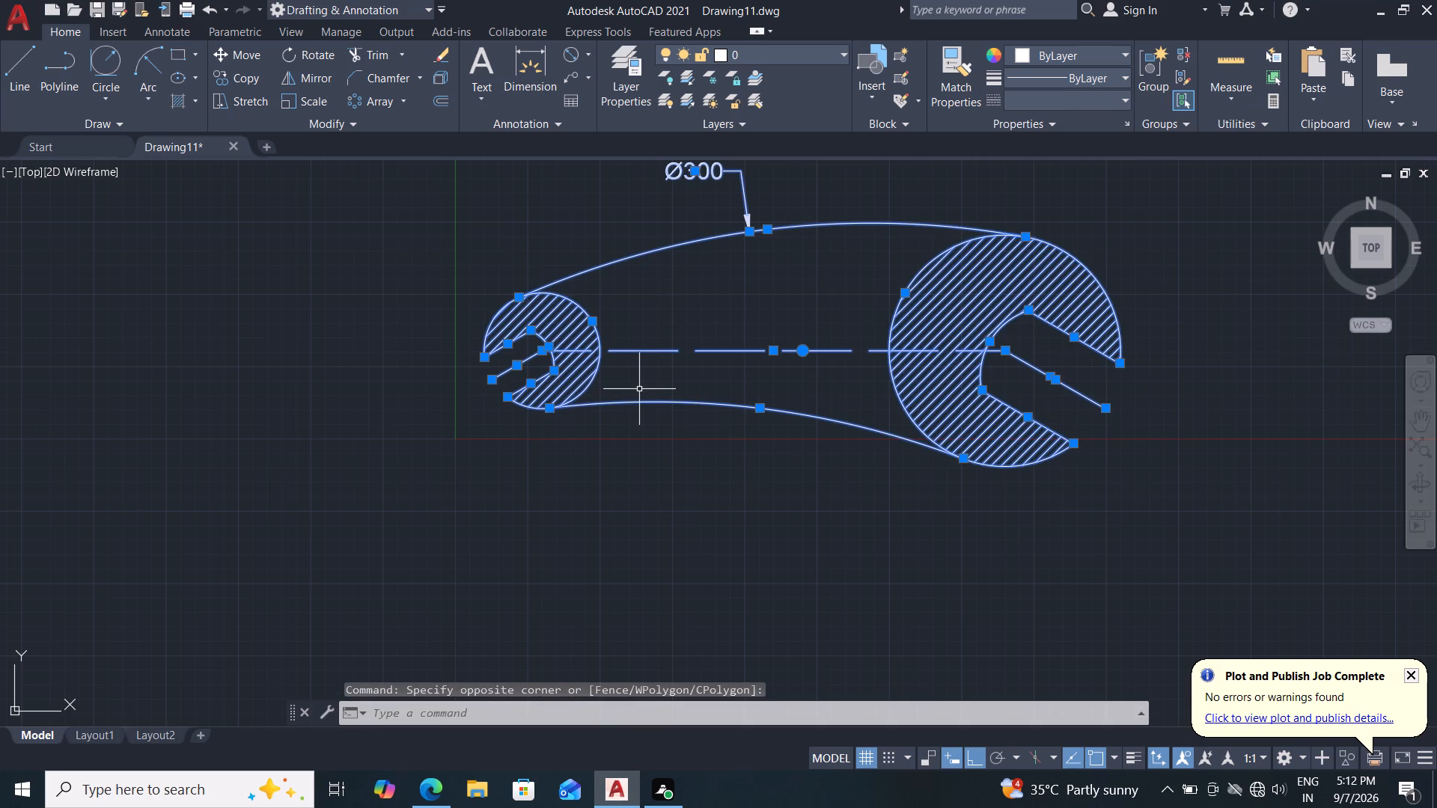
{"action": "key", "text": "c"}
{"action": "key", "text": "o"}
{"action": "key", "text": "Return"}
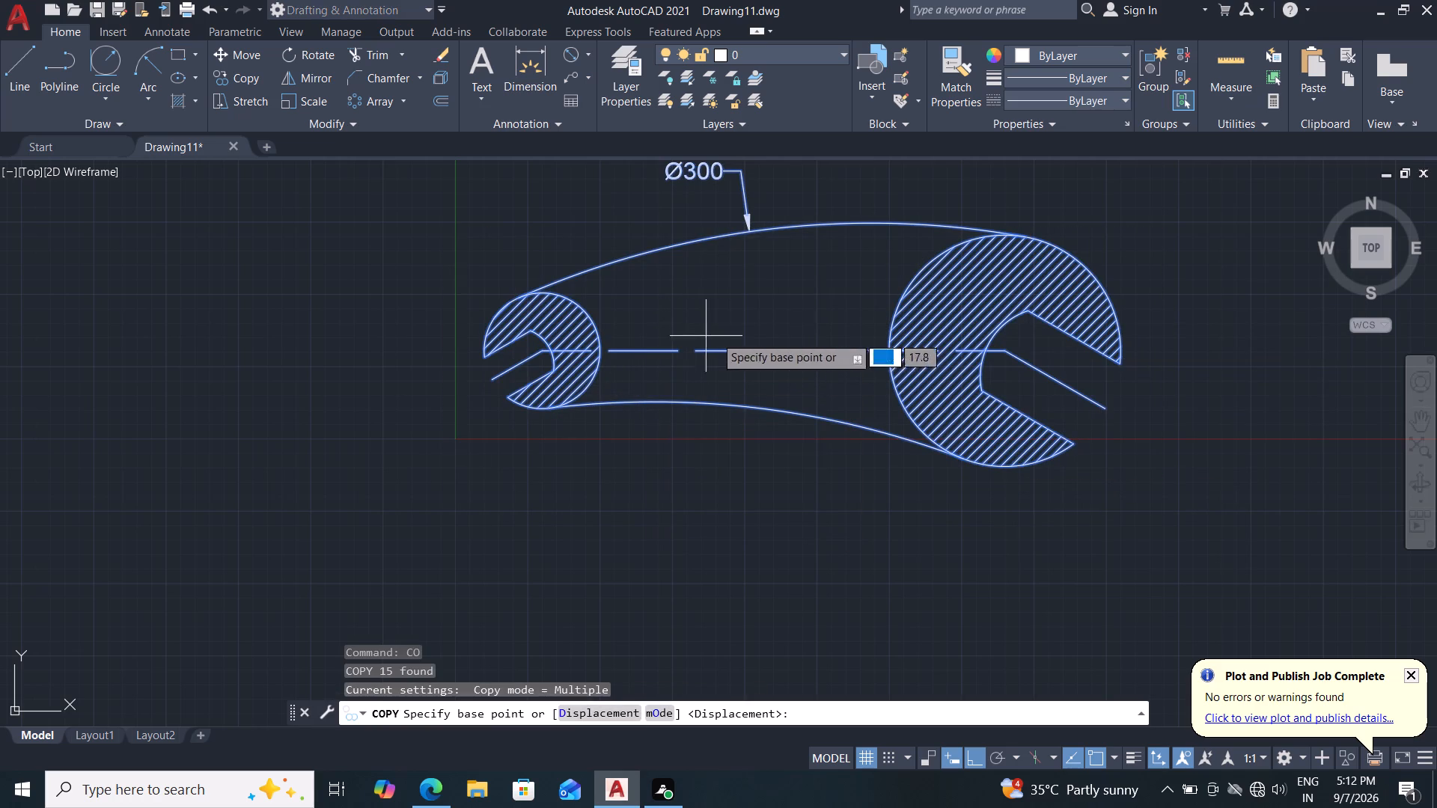
{"action": "left_click", "coordinate": [764, 352]}
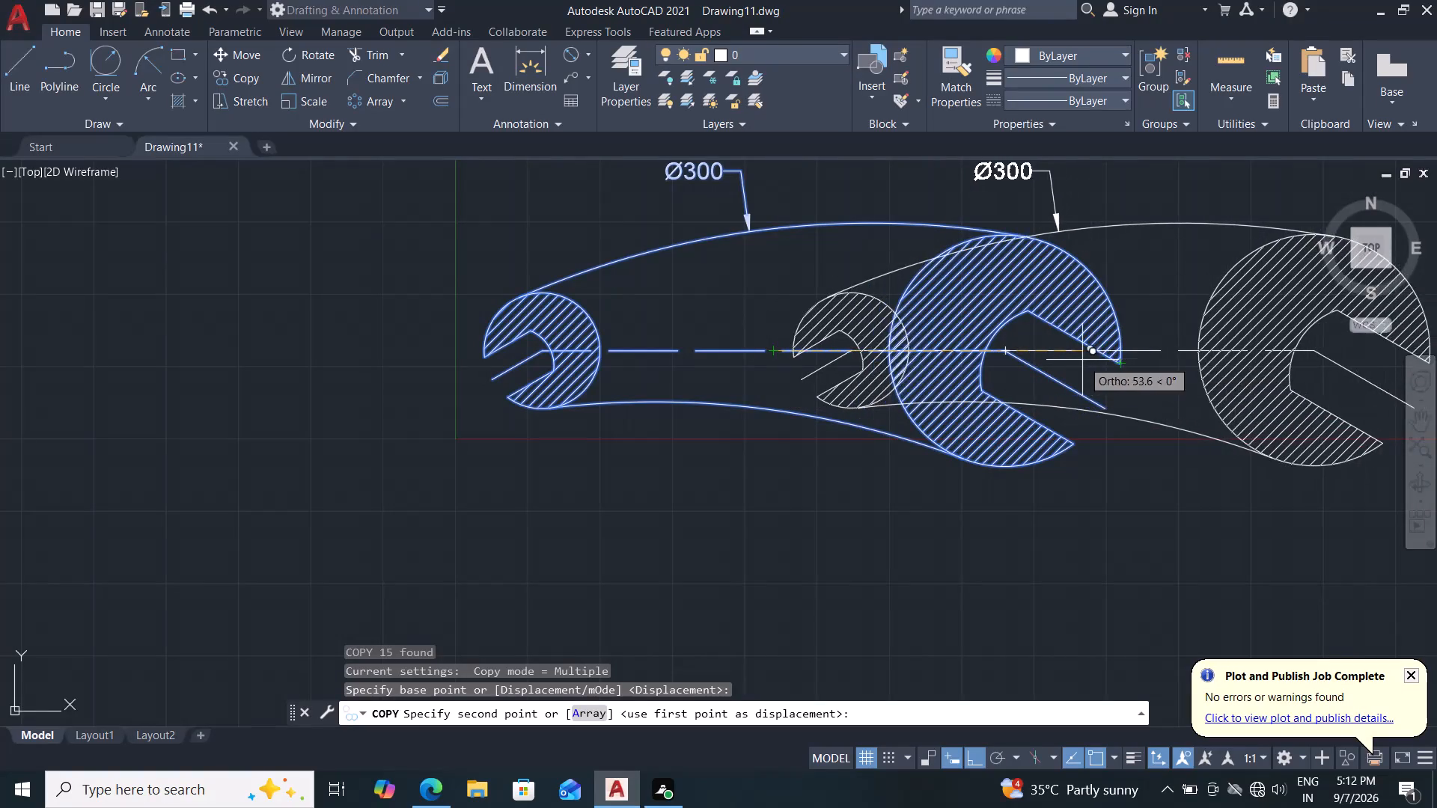
{"action": "middle_click_drag", "start_coordinate": [1127, 364], "coordinate": [726, 364]}
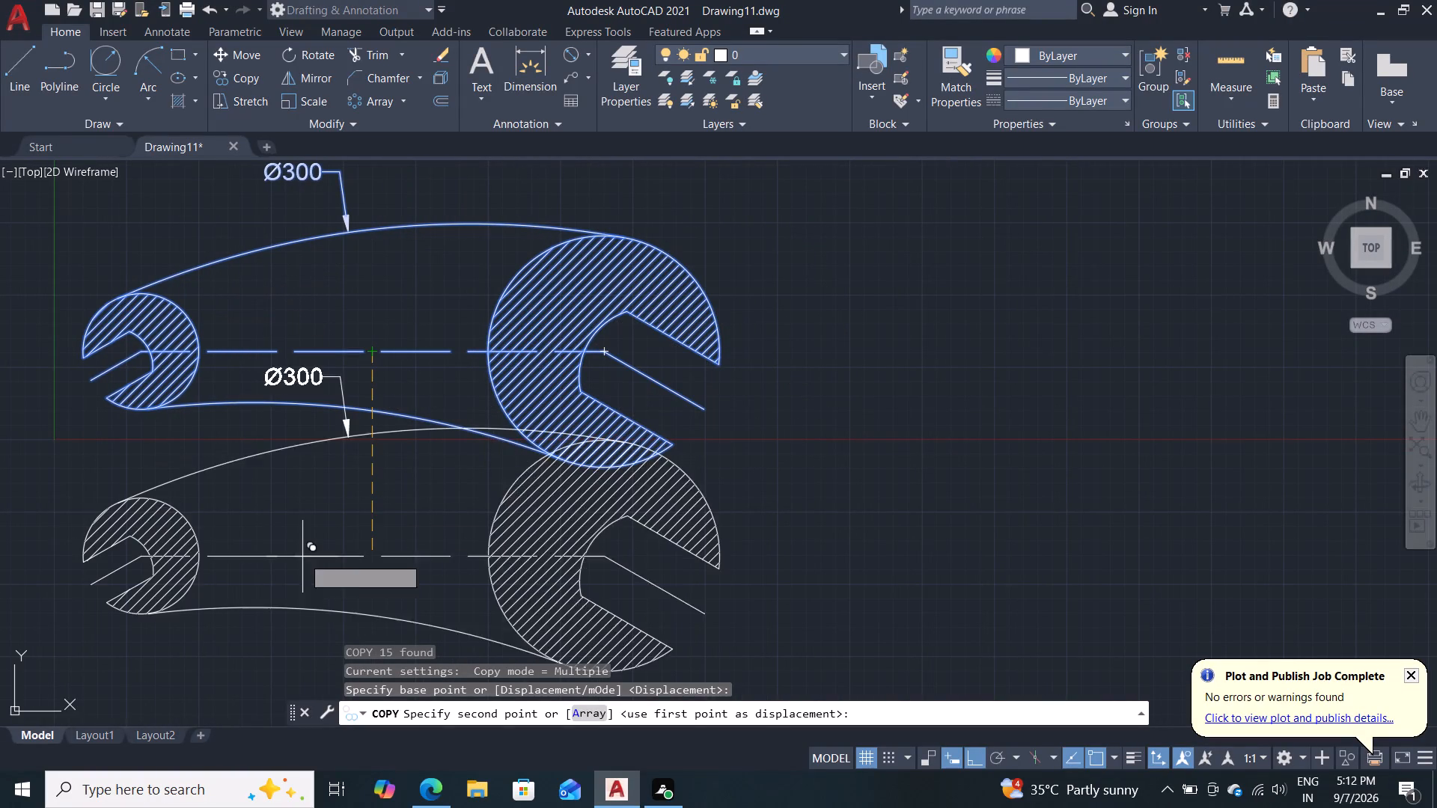
{"action": "middle_click_drag", "start_coordinate": [326, 572], "coordinate": [377, 449]}
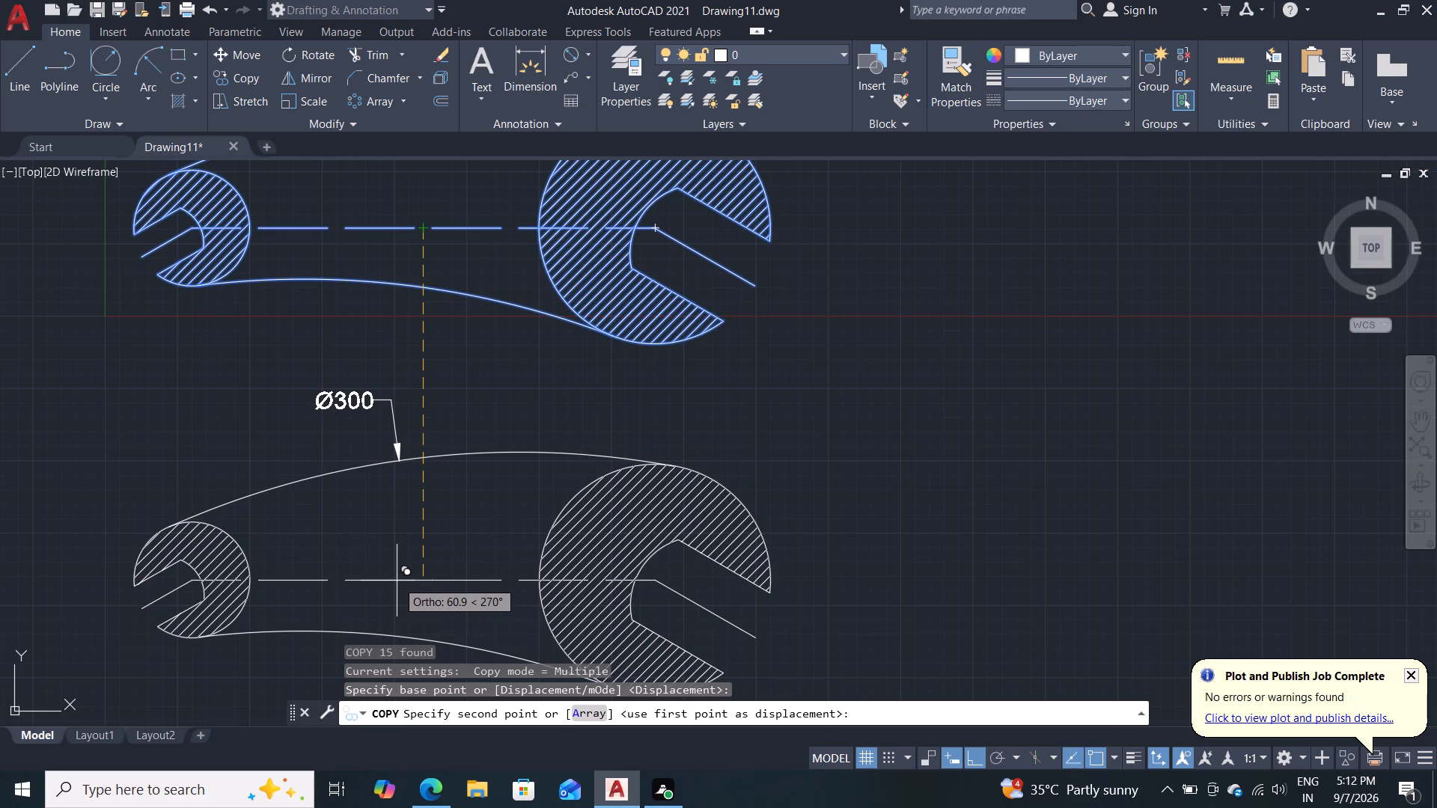
{"action": "left_click", "coordinate": [397, 581]}
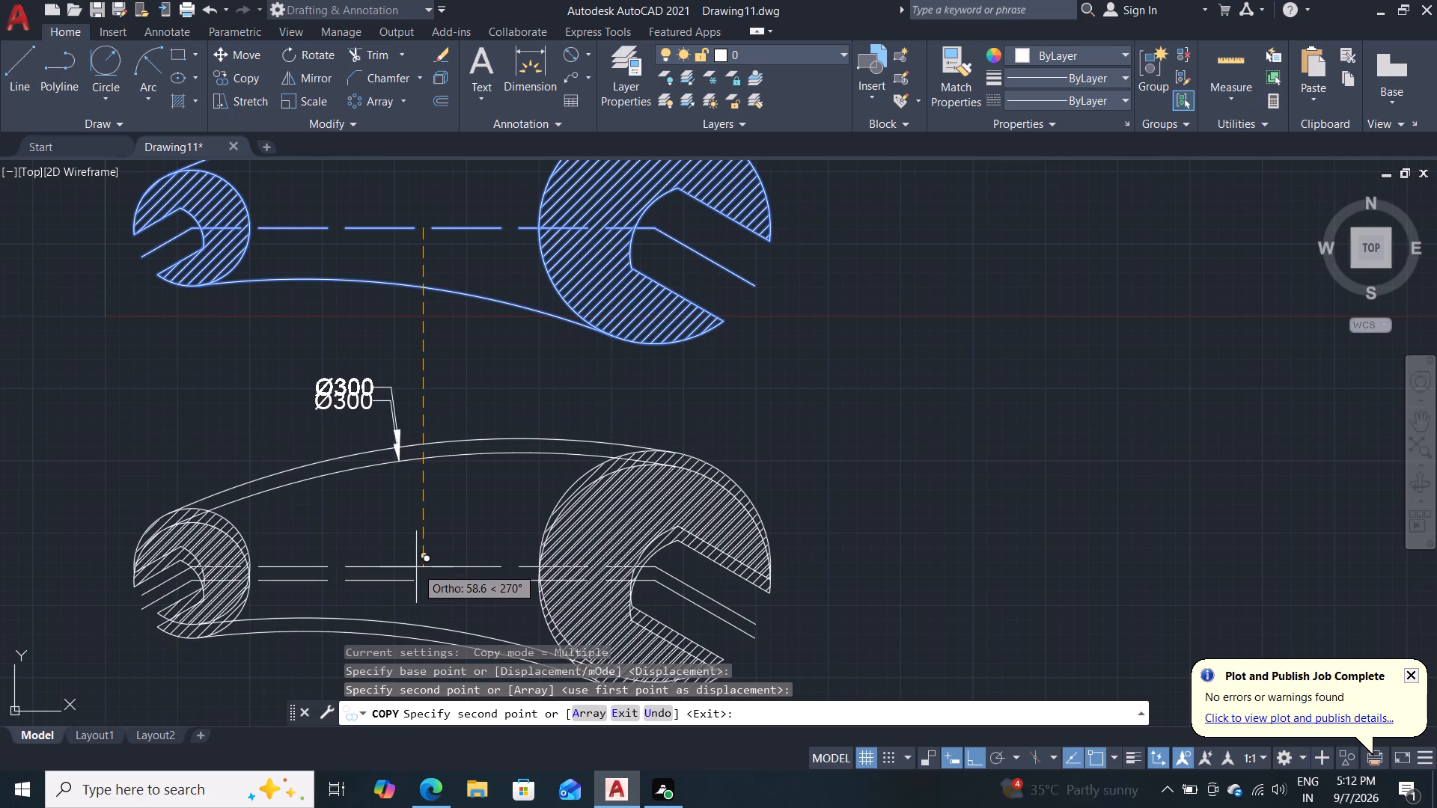
{"action": "key", "text": "Escape"}
Erase the Ø300 dimension, the dashed handle centerline and both slot axis lines from the lower wrench copy.
{"action": "scroll", "coordinate": [502, 399], "scroll_direction": "down", "scroll_amount": 1}
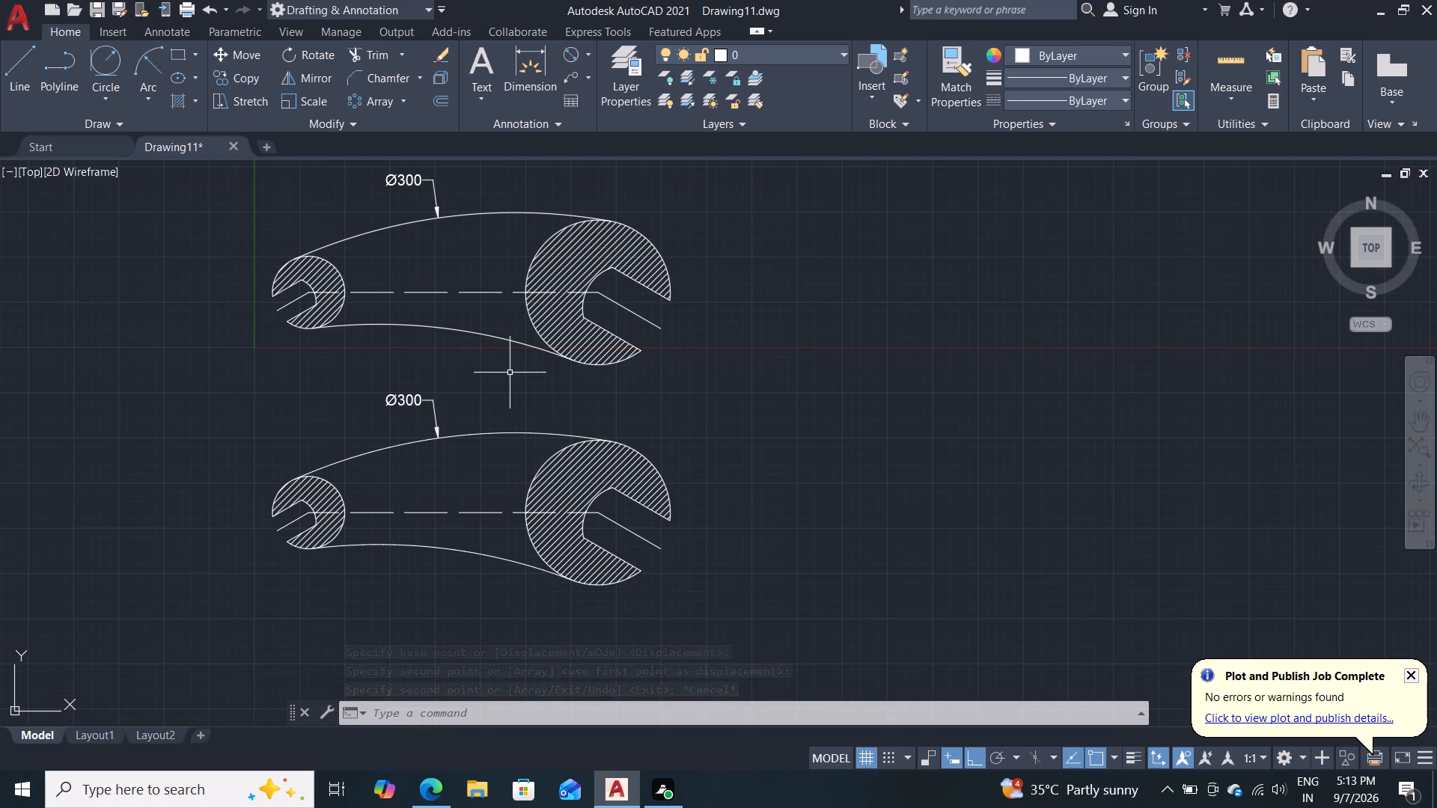
{"action": "left_click", "coordinate": [412, 397]}
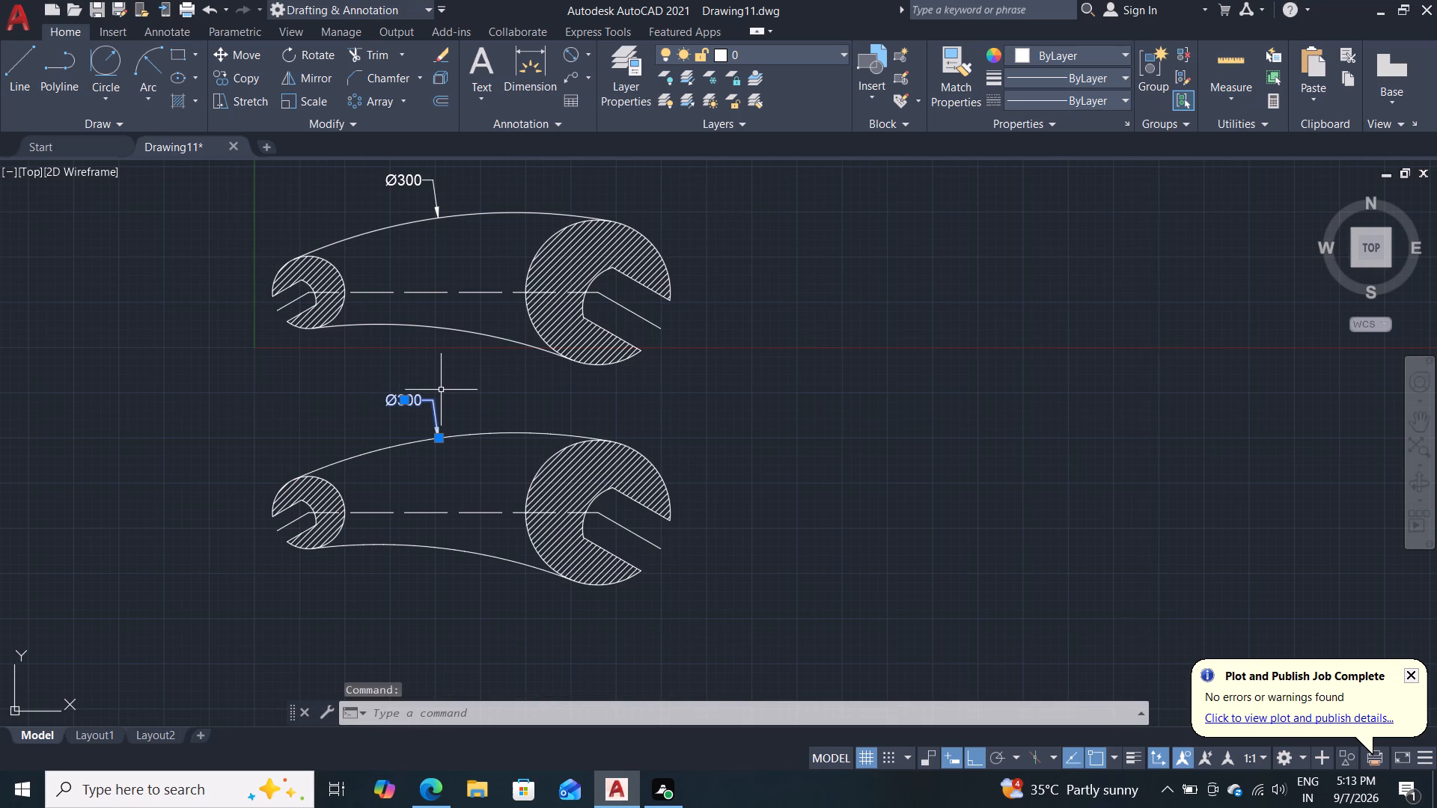
{"action": "key", "text": "Delete"}
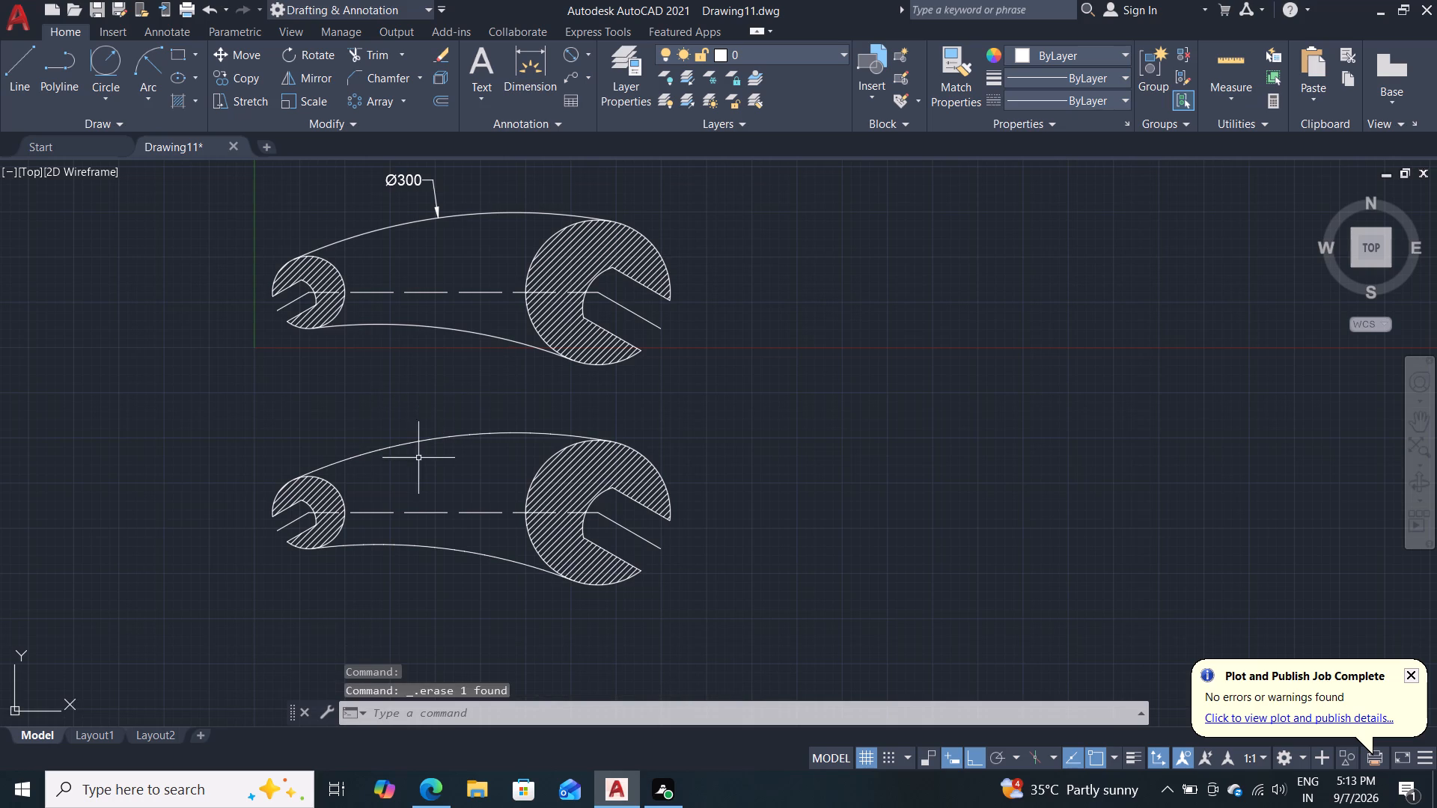
{"action": "left_click", "coordinate": [417, 514]}
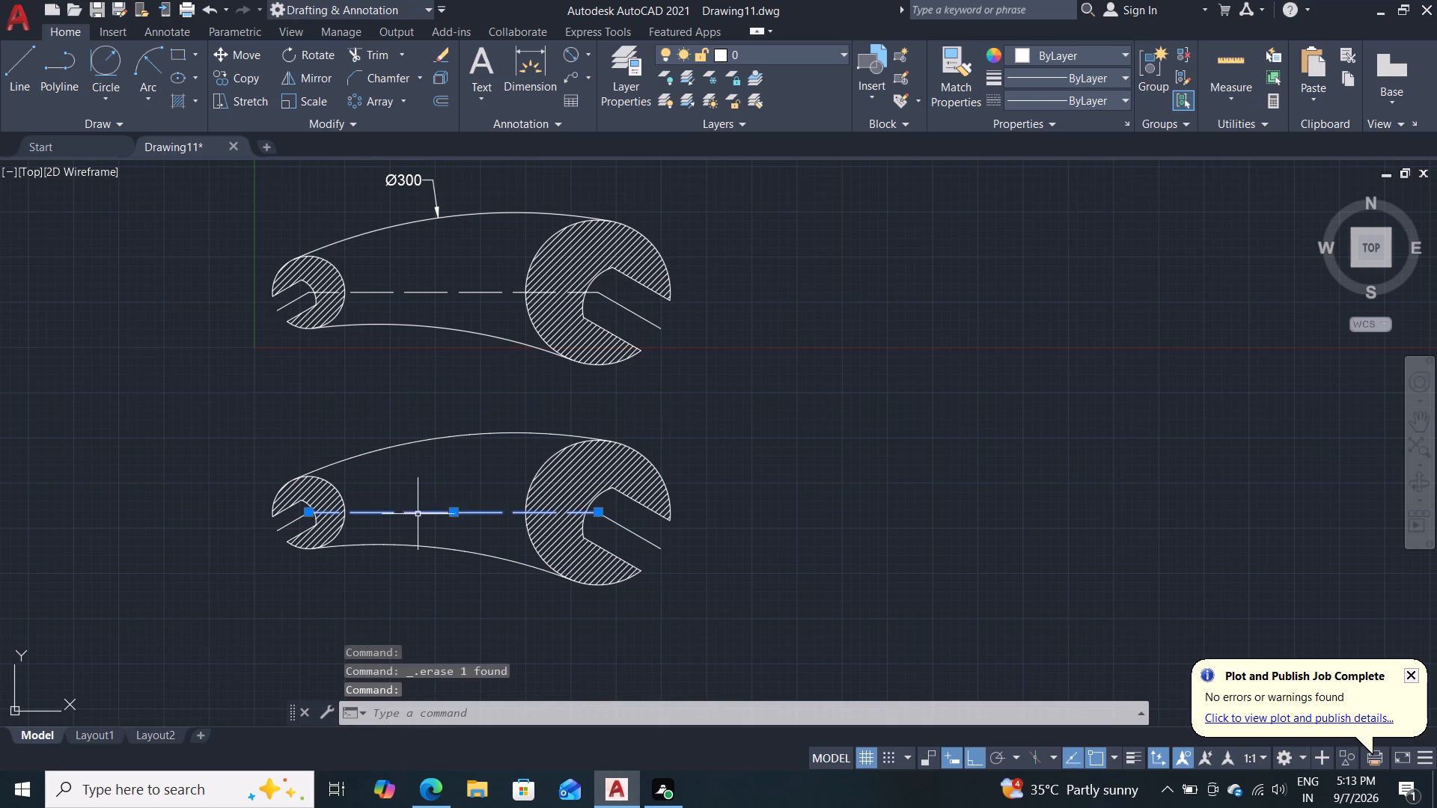
{"action": "key", "text": "Delete"}
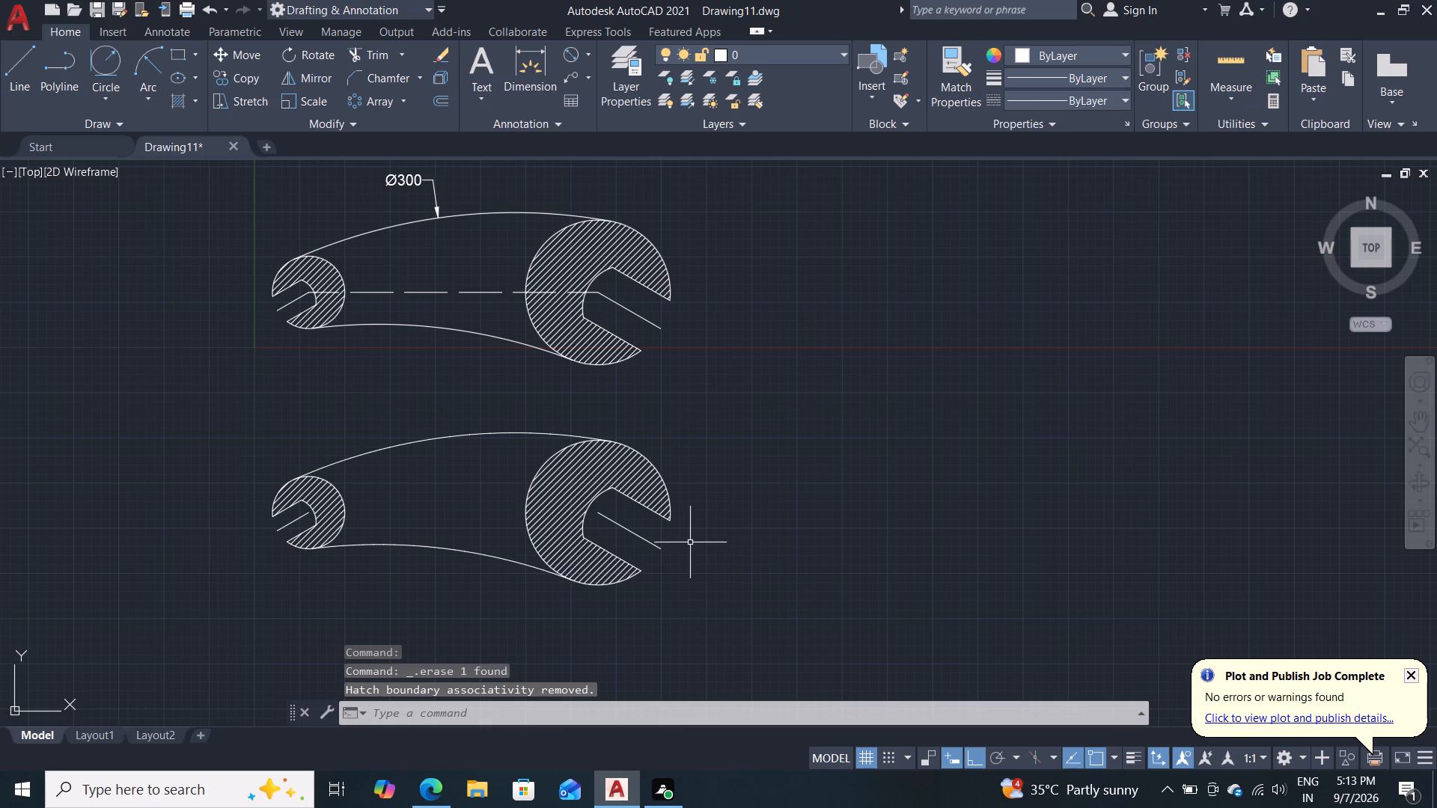
{"action": "left_click", "coordinate": [640, 536]}
{"action": "scroll", "coordinate": [567, 602], "scroll_direction": "up", "scroll_amount": 1}
{"action": "key", "text": "Delete"}
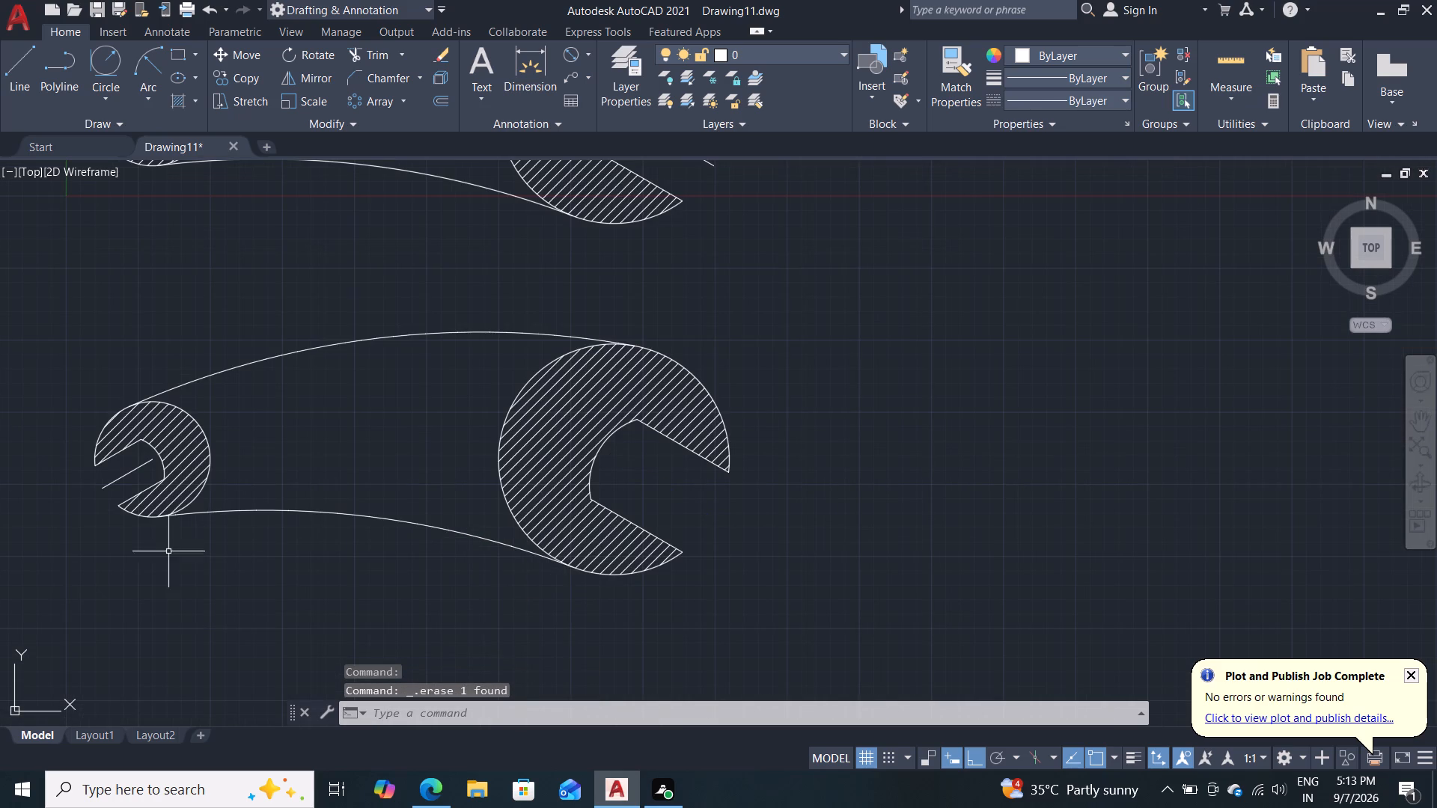
{"action": "left_click", "coordinate": [123, 472]}
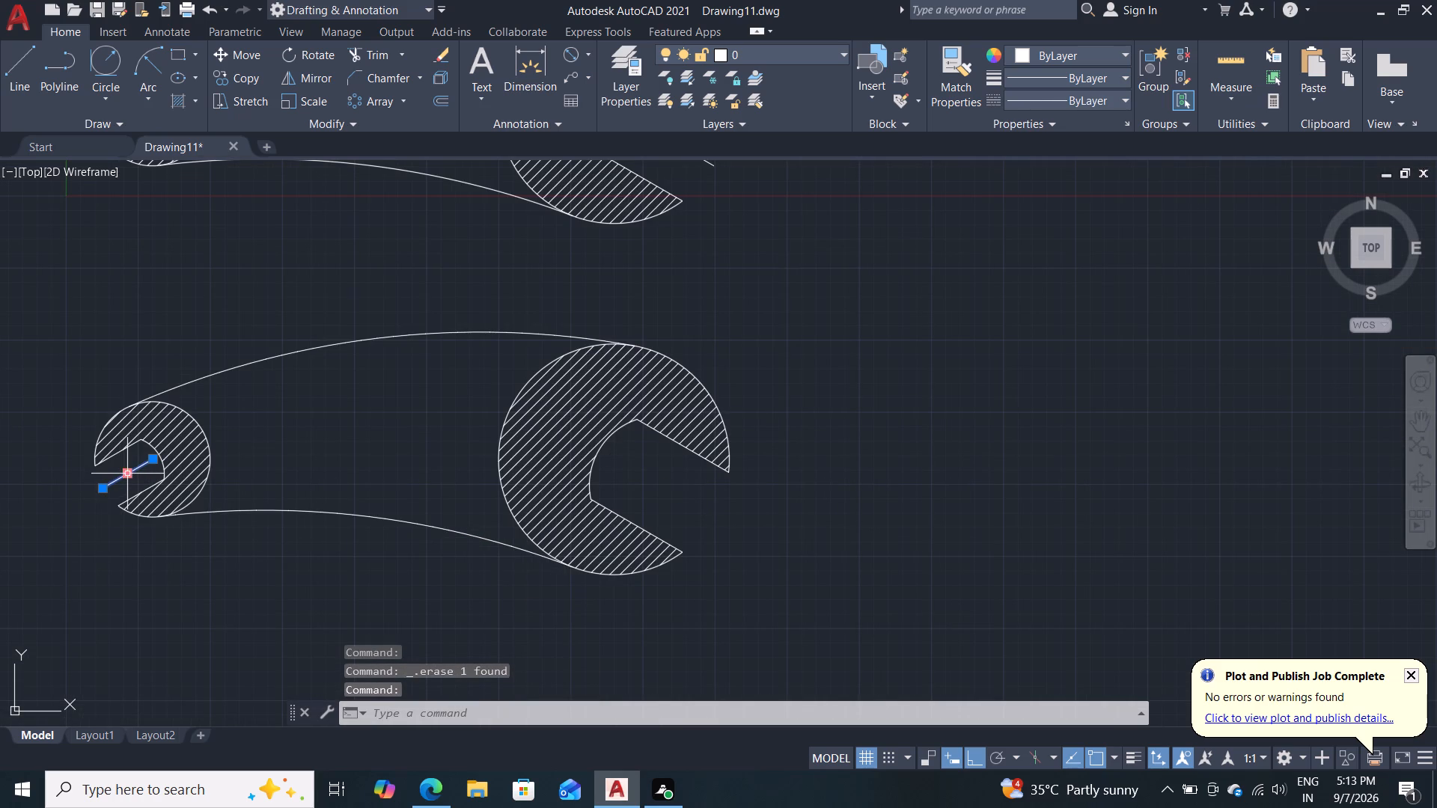
{"action": "key", "text": "Delete"}
Add an aligned dimension across the small head's slot opening on the upper wrench, placed just outside the jaw.
{"action": "scroll", "coordinate": [165, 509], "scroll_direction": "down", "scroll_amount": 2}
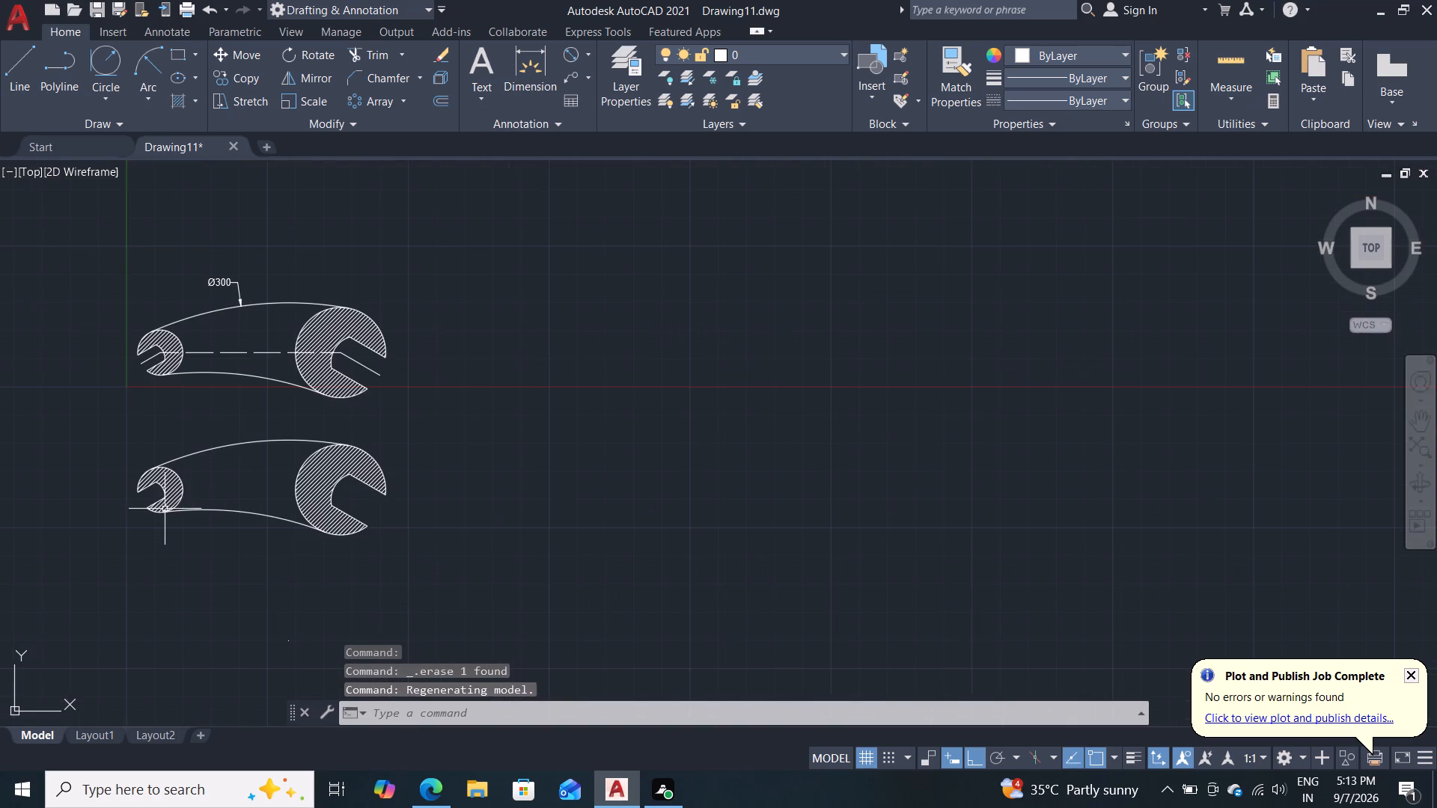
{"action": "middle_click_drag", "start_coordinate": [0, 434], "coordinate": [109, 438]}
{"action": "scroll", "coordinate": [109, 438], "scroll_direction": "down", "scroll_amount": 1}
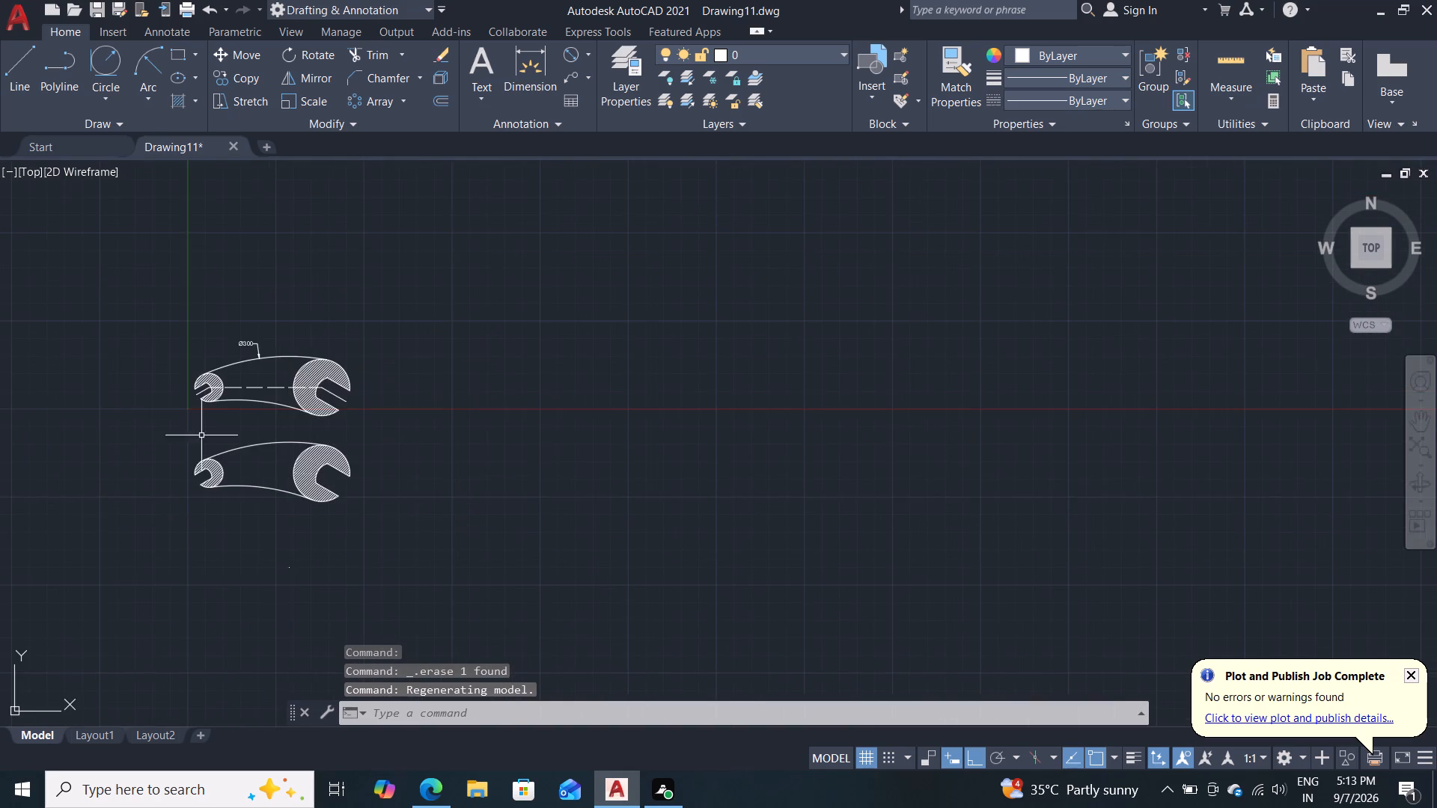
{"action": "scroll", "coordinate": [348, 428], "scroll_direction": "up", "scroll_amount": 1}
{"action": "scroll", "coordinate": [138, 427], "scroll_direction": "up", "scroll_amount": 1}
{"action": "middle_click_drag", "start_coordinate": [153, 431], "coordinate": [281, 421]}
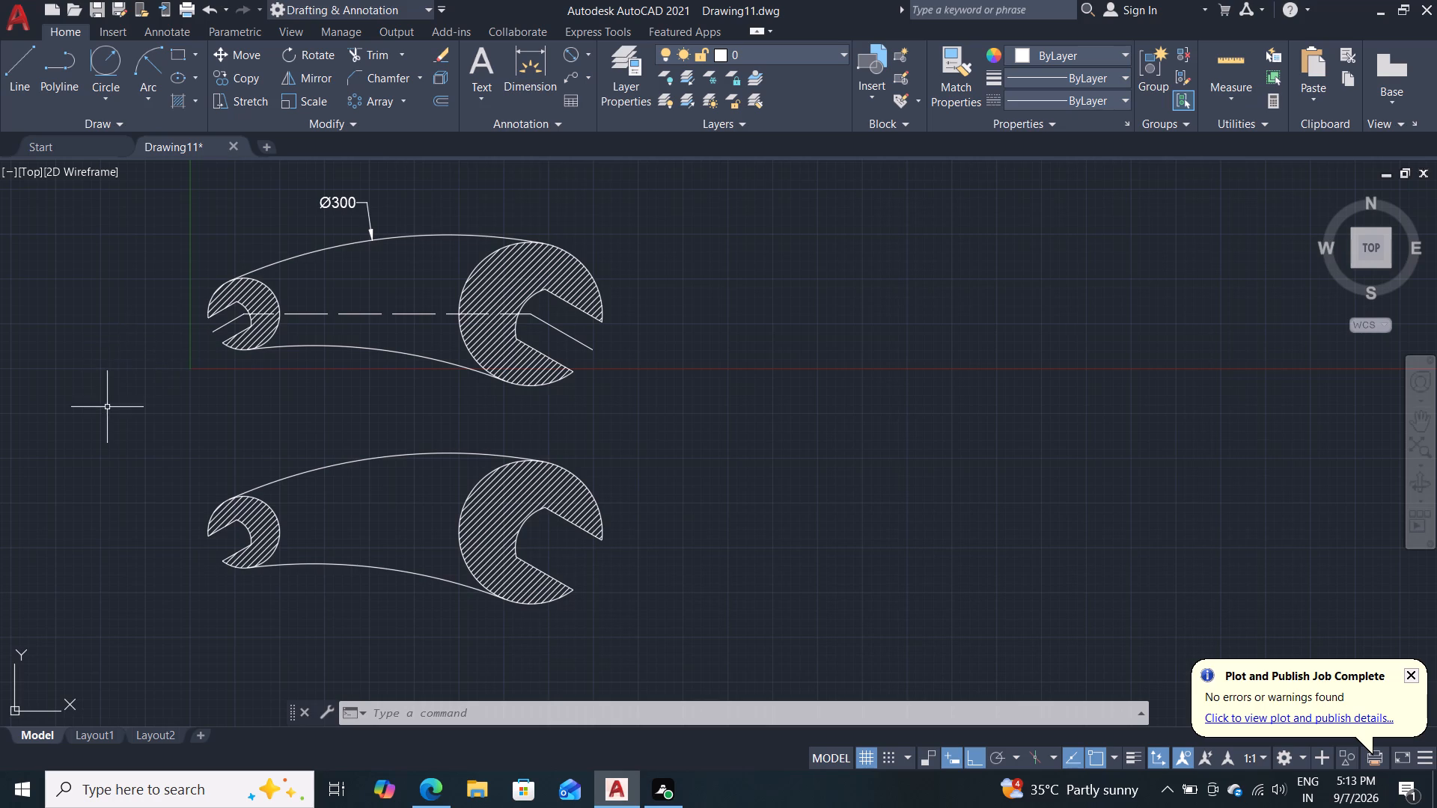
{"action": "middle_click_drag", "start_coordinate": [103, 380], "coordinate": [120, 420]}
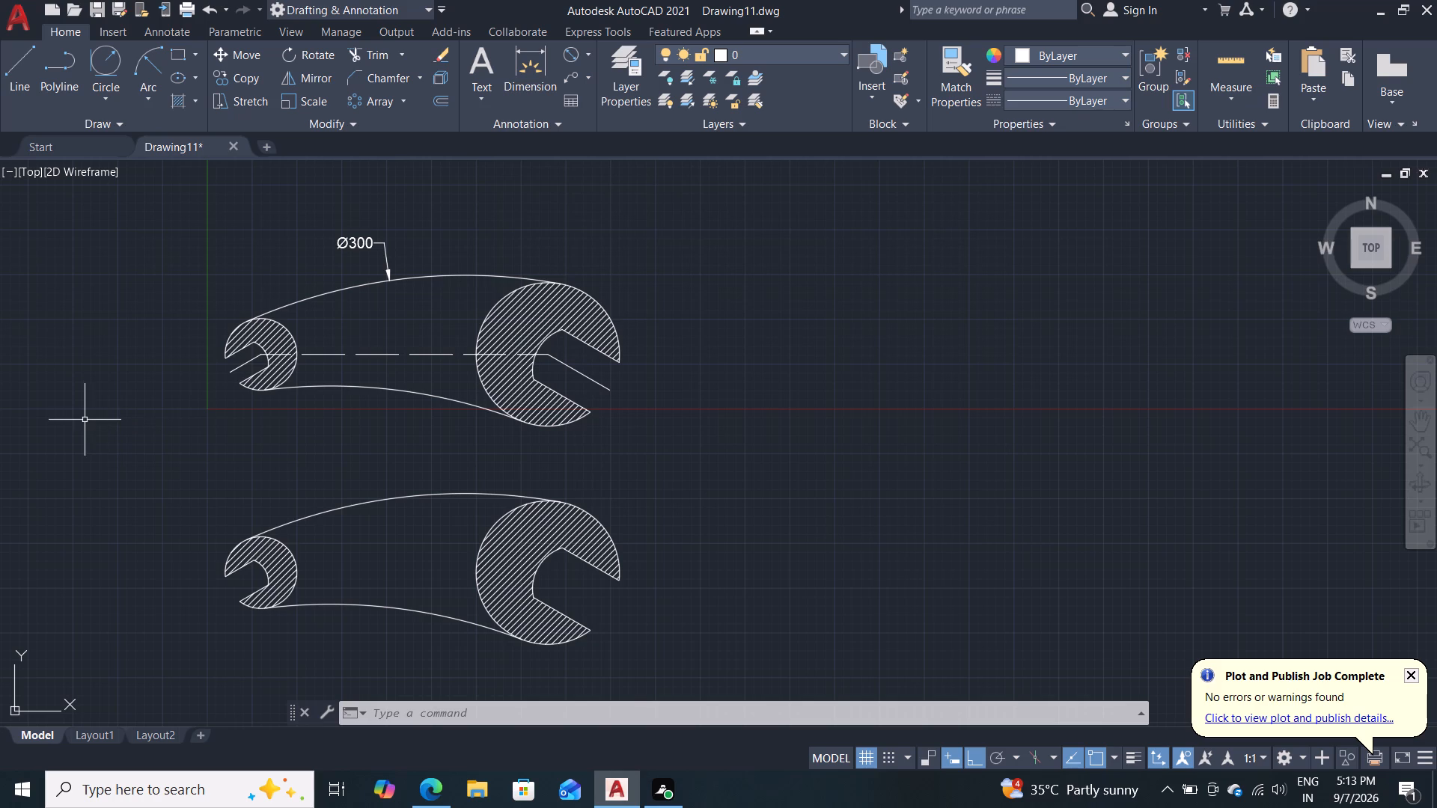
{"action": "scroll", "coordinate": [213, 397], "scroll_direction": "up", "scroll_amount": 1}
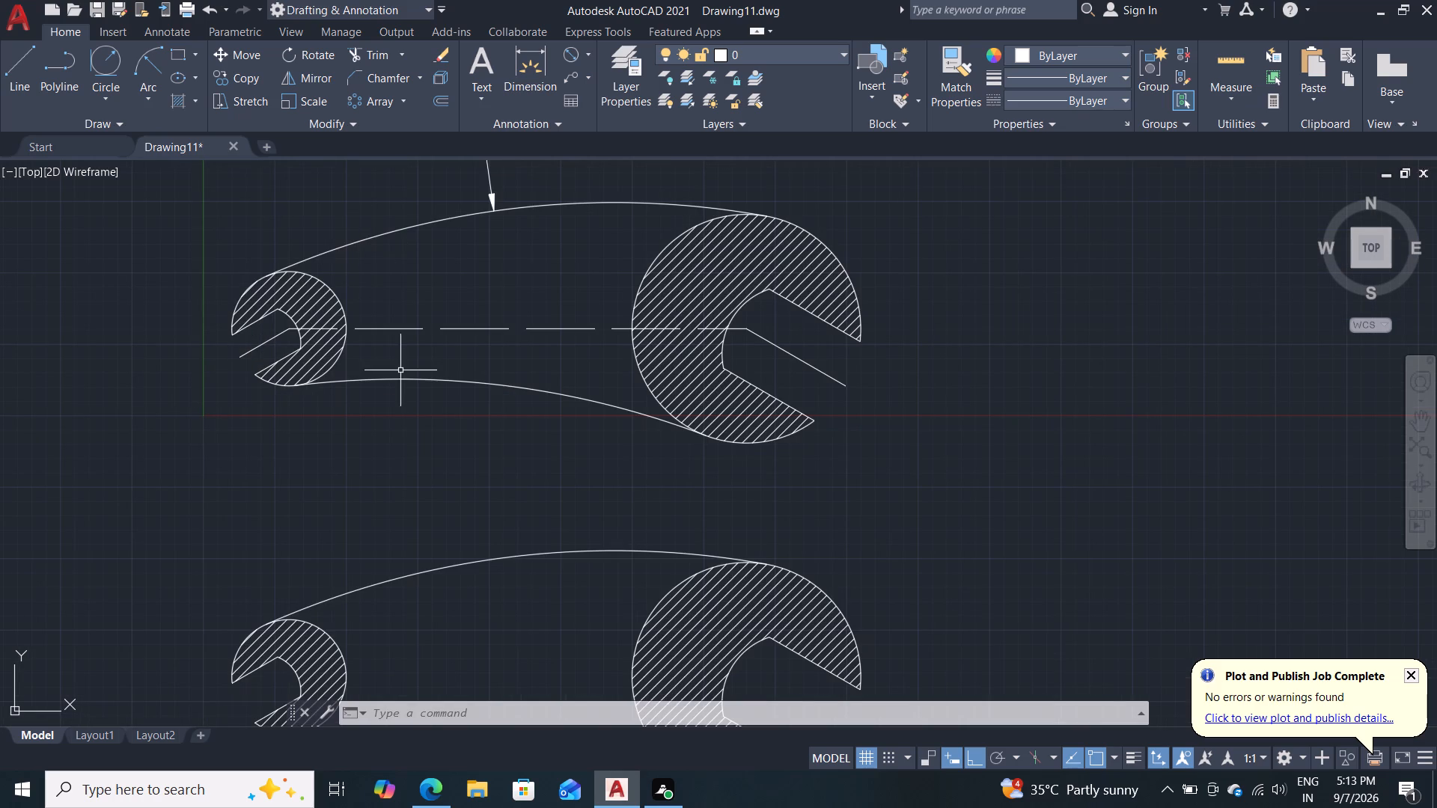
{"action": "left_click", "coordinate": [589, 50]}
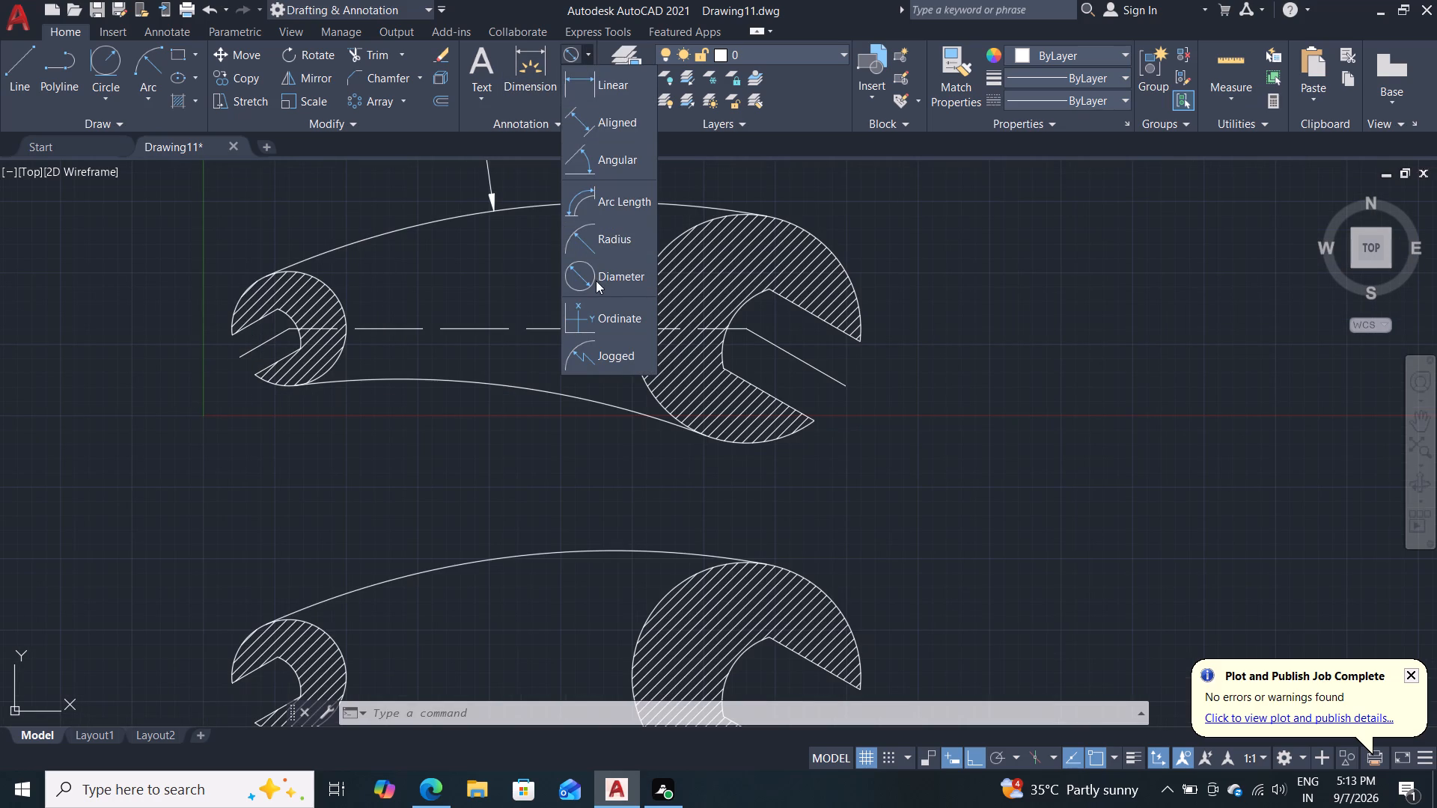
{"action": "left_click", "coordinate": [606, 128]}
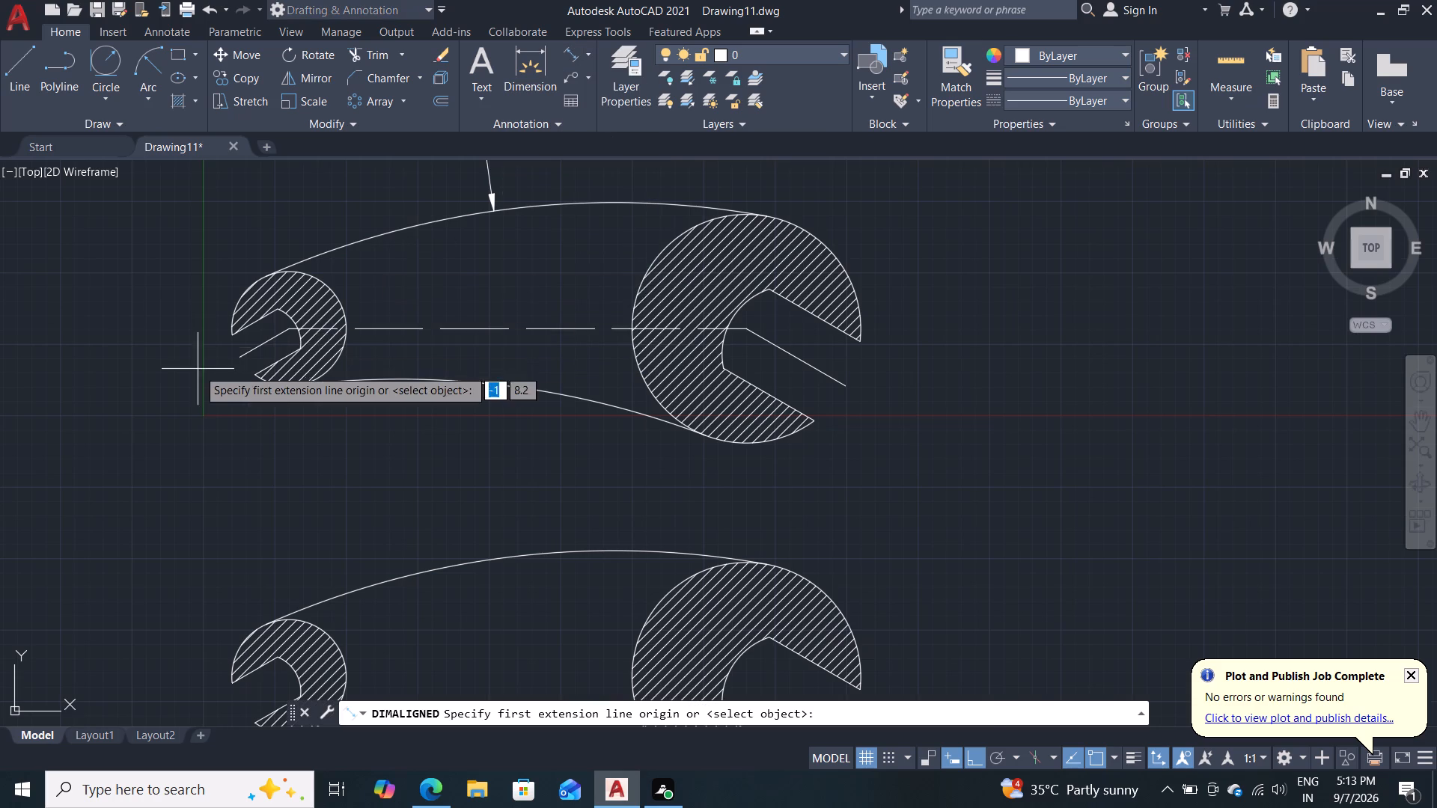
{"action": "scroll", "coordinate": [198, 369], "scroll_direction": "up", "scroll_amount": 2}
{"action": "left_click", "coordinate": [284, 287]}
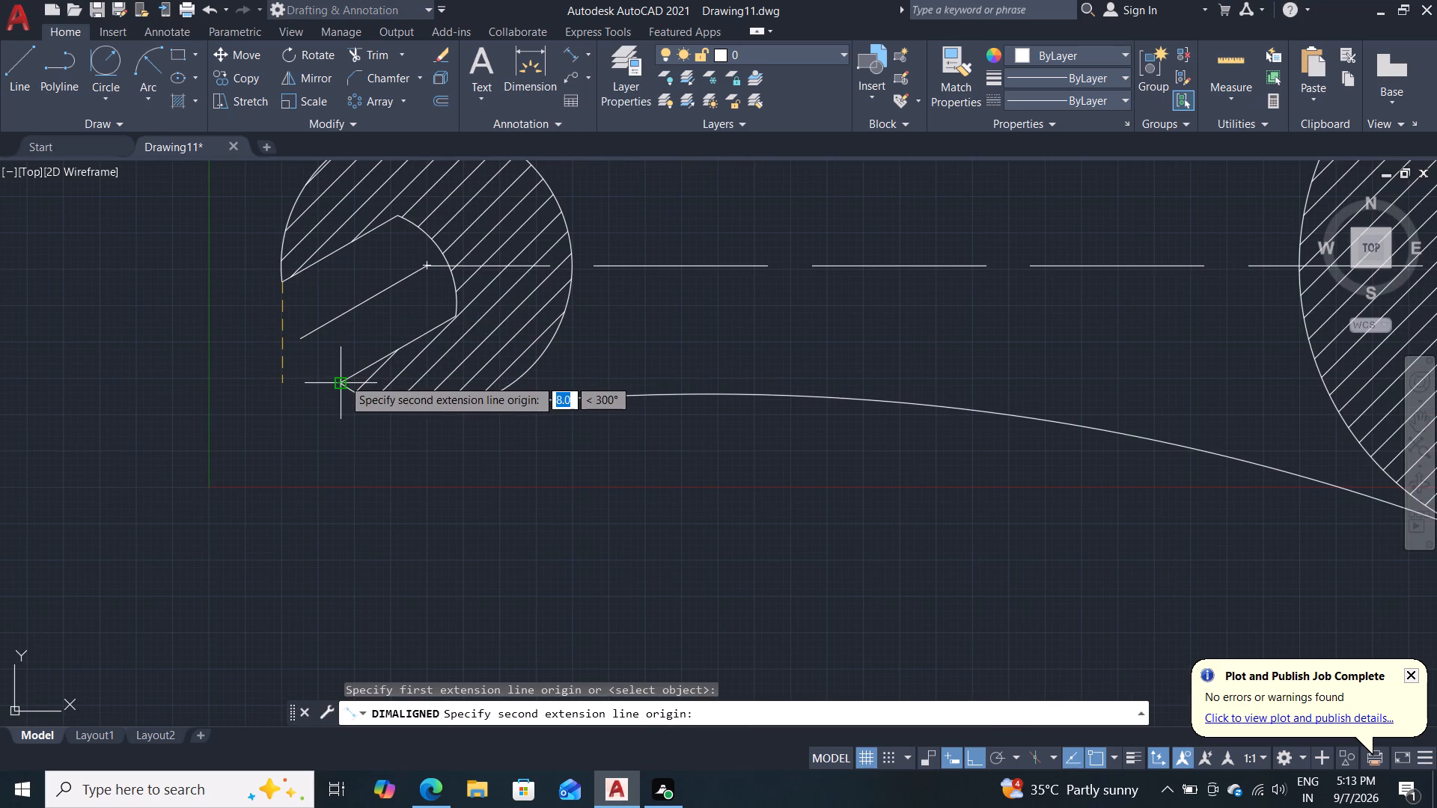
{"action": "left_click", "coordinate": [343, 379]}
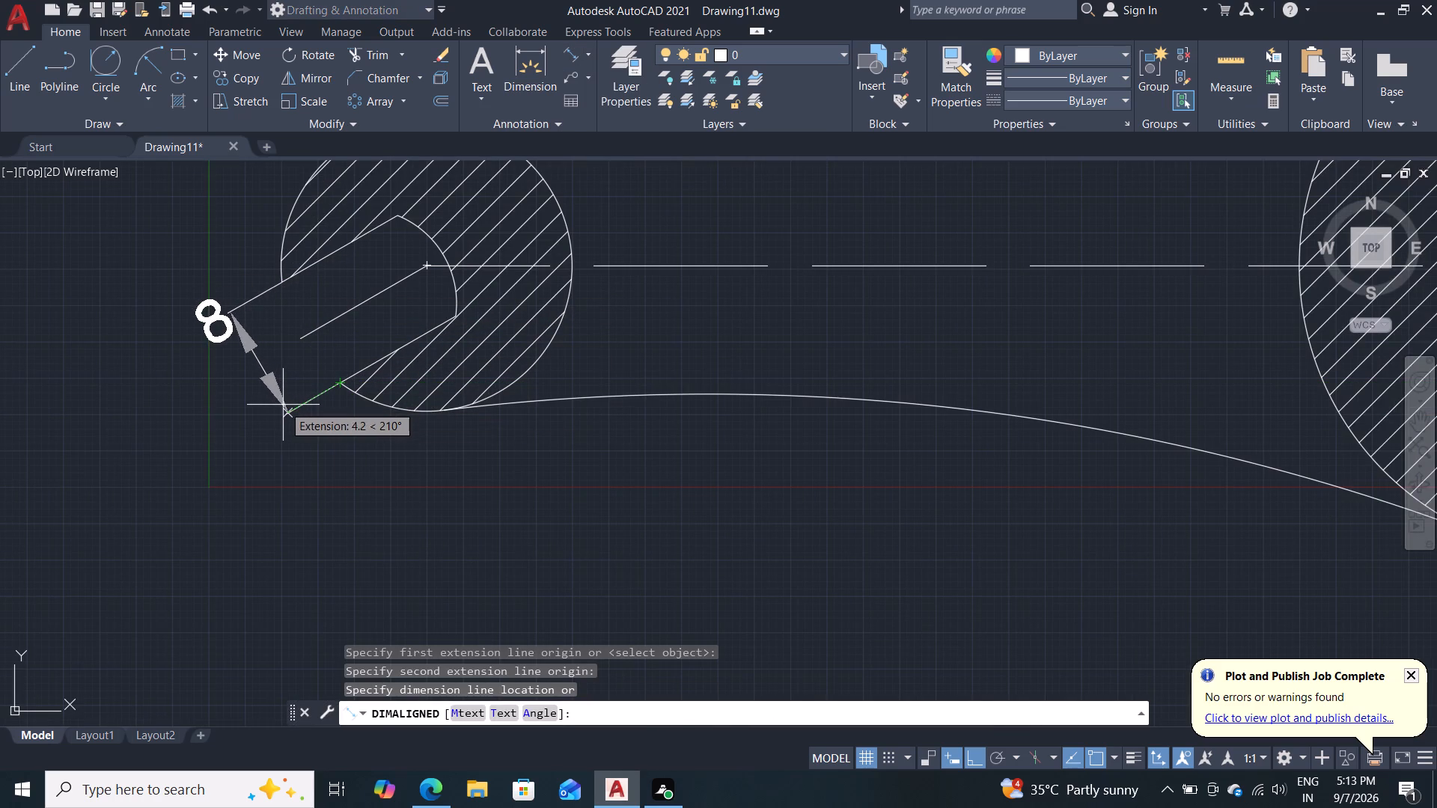
{"action": "left_click", "coordinate": [283, 405]}
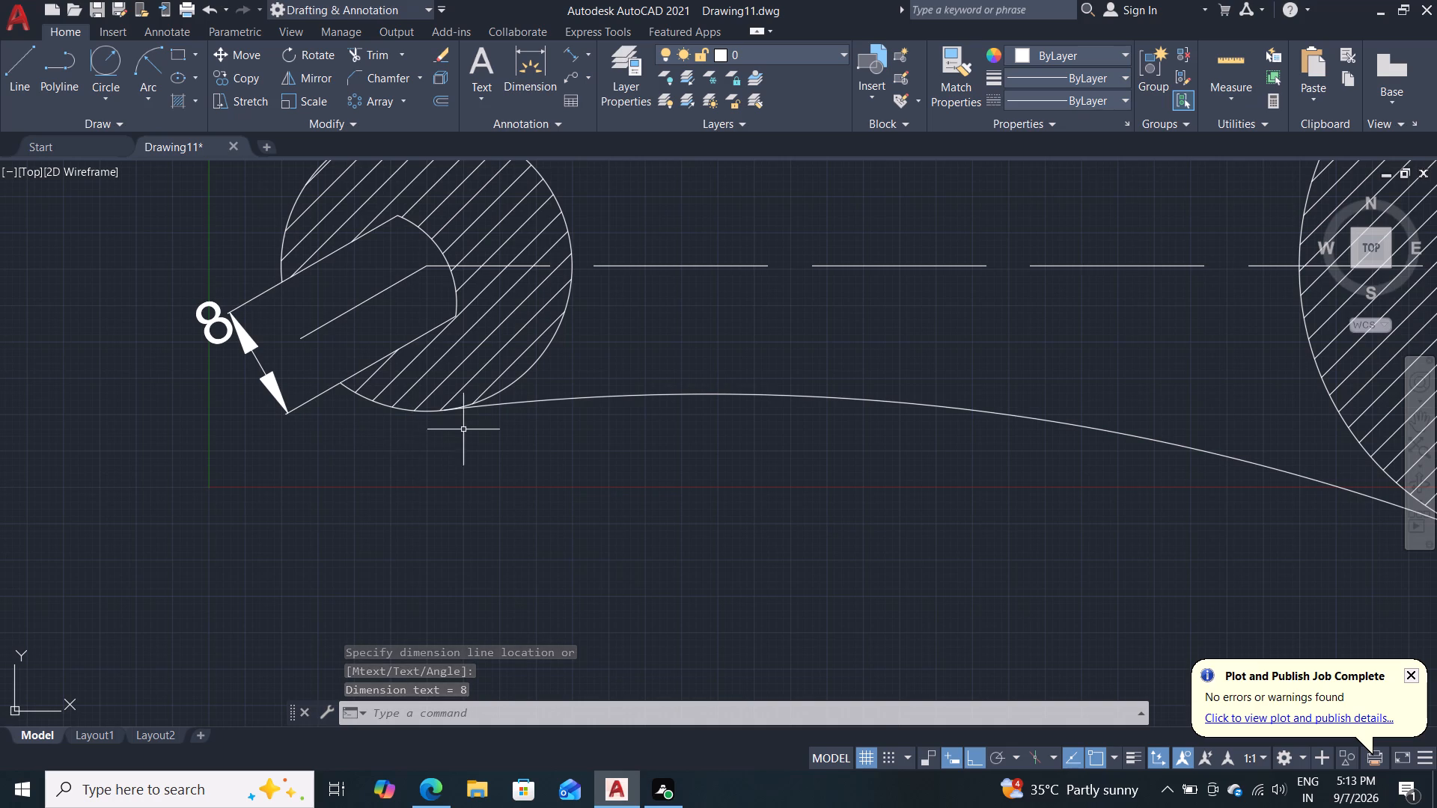
Dimension the horizontal distance between the two head centers of the upper wrench, placing it above the Ø300 dimension.
{"action": "scroll", "coordinate": [474, 411], "scroll_direction": "down", "scroll_amount": 2}
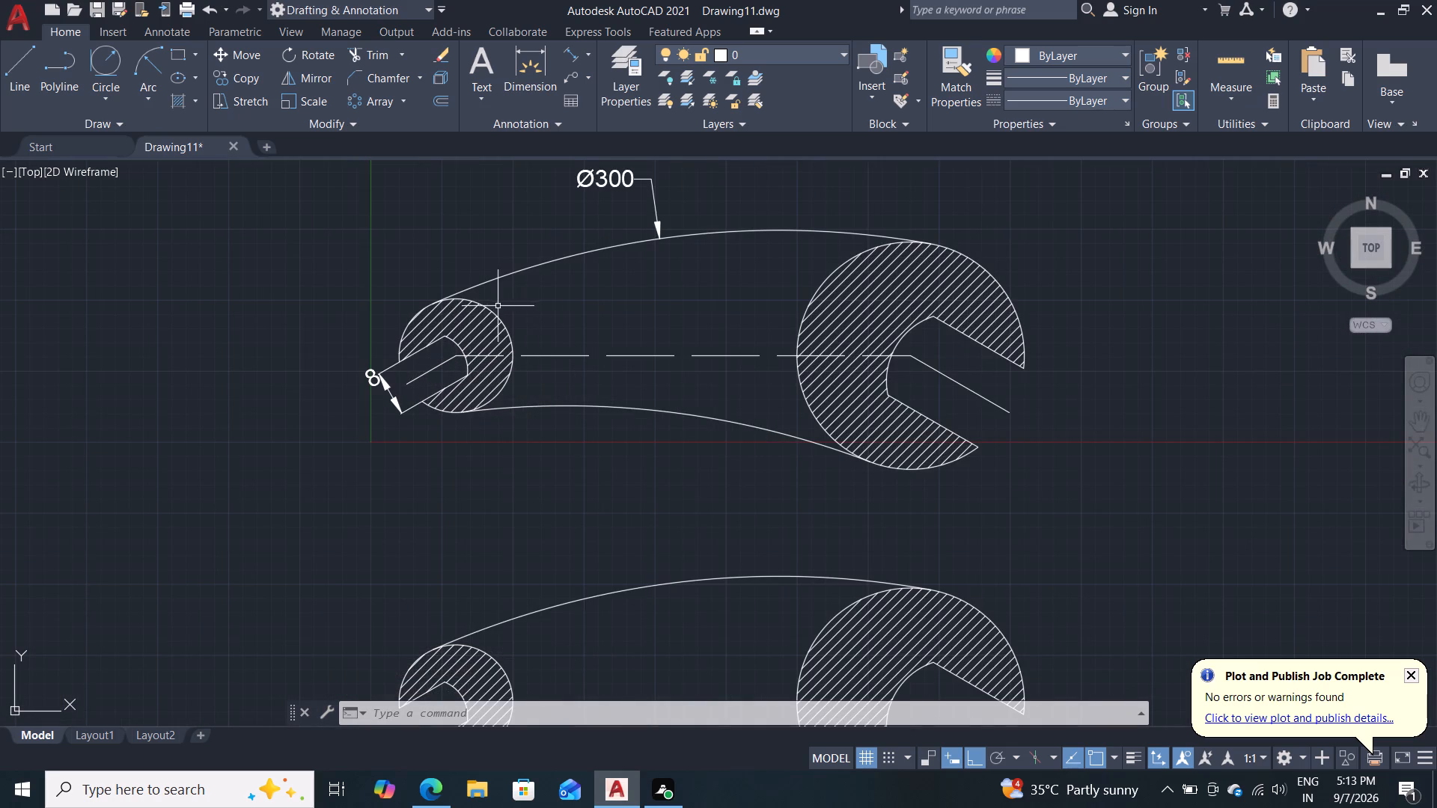
{"action": "left_click", "coordinate": [533, 69]}
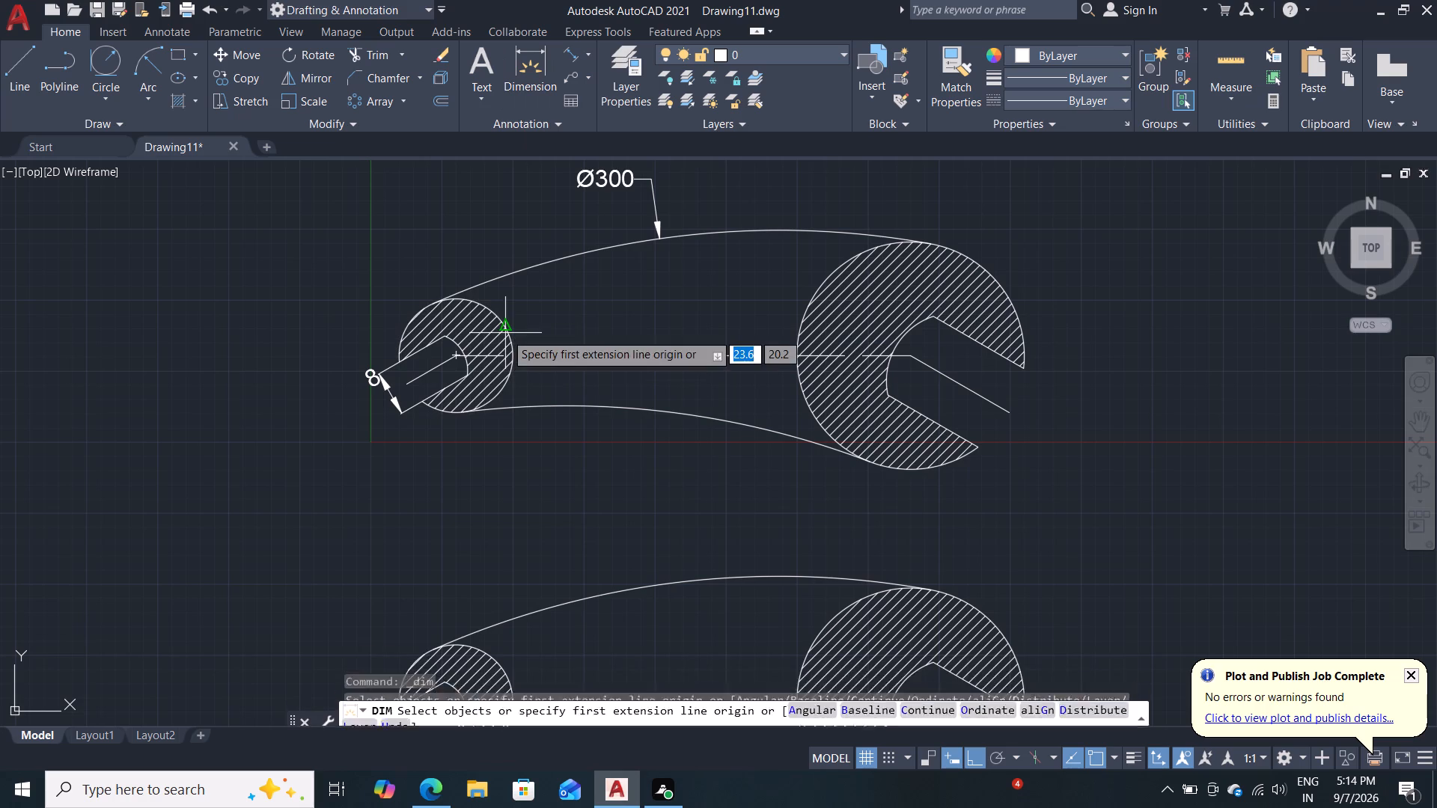
{"action": "scroll", "coordinate": [455, 352], "scroll_direction": "up", "scroll_amount": 1}
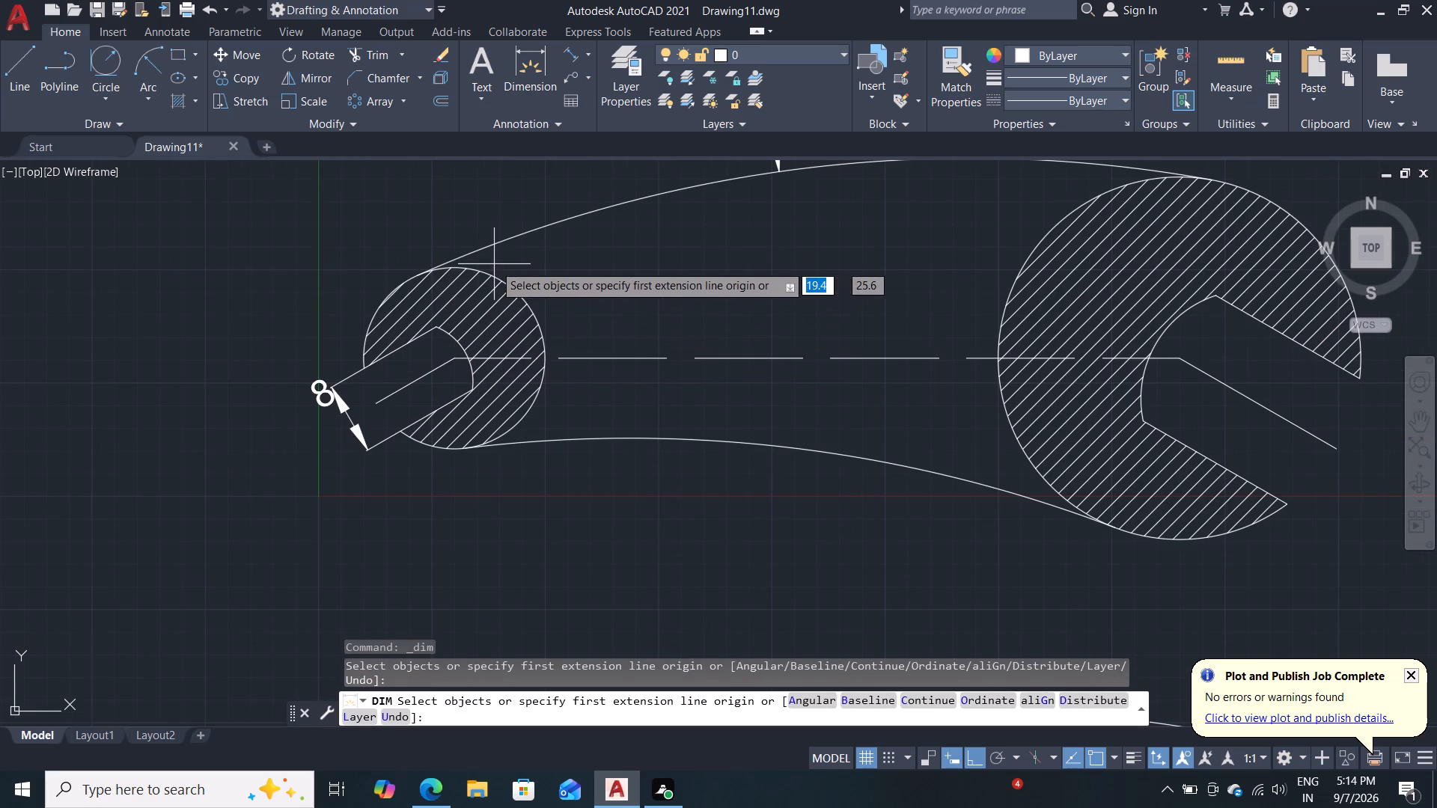
{"action": "left_click", "coordinate": [451, 361]}
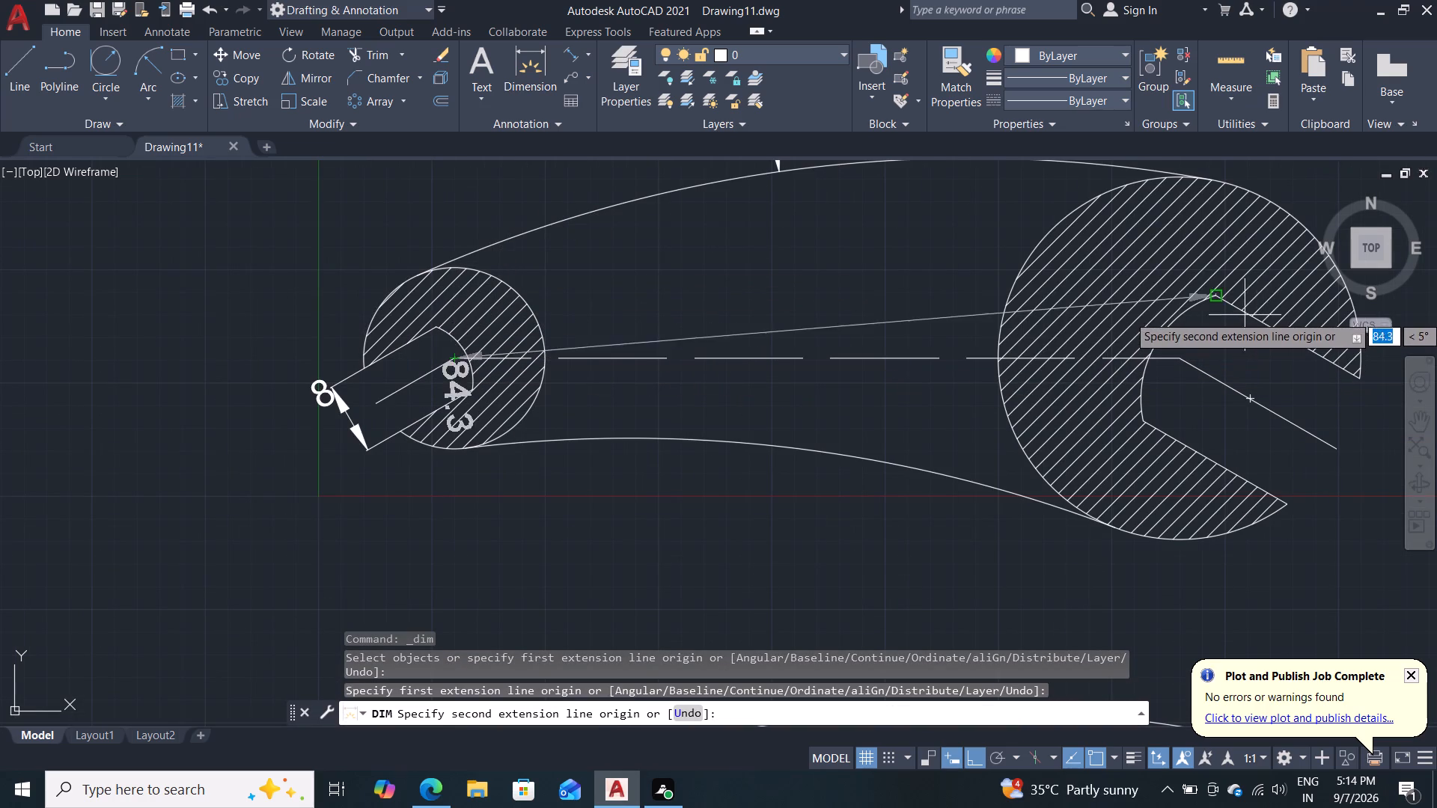
{"action": "left_click", "coordinate": [1187, 367]}
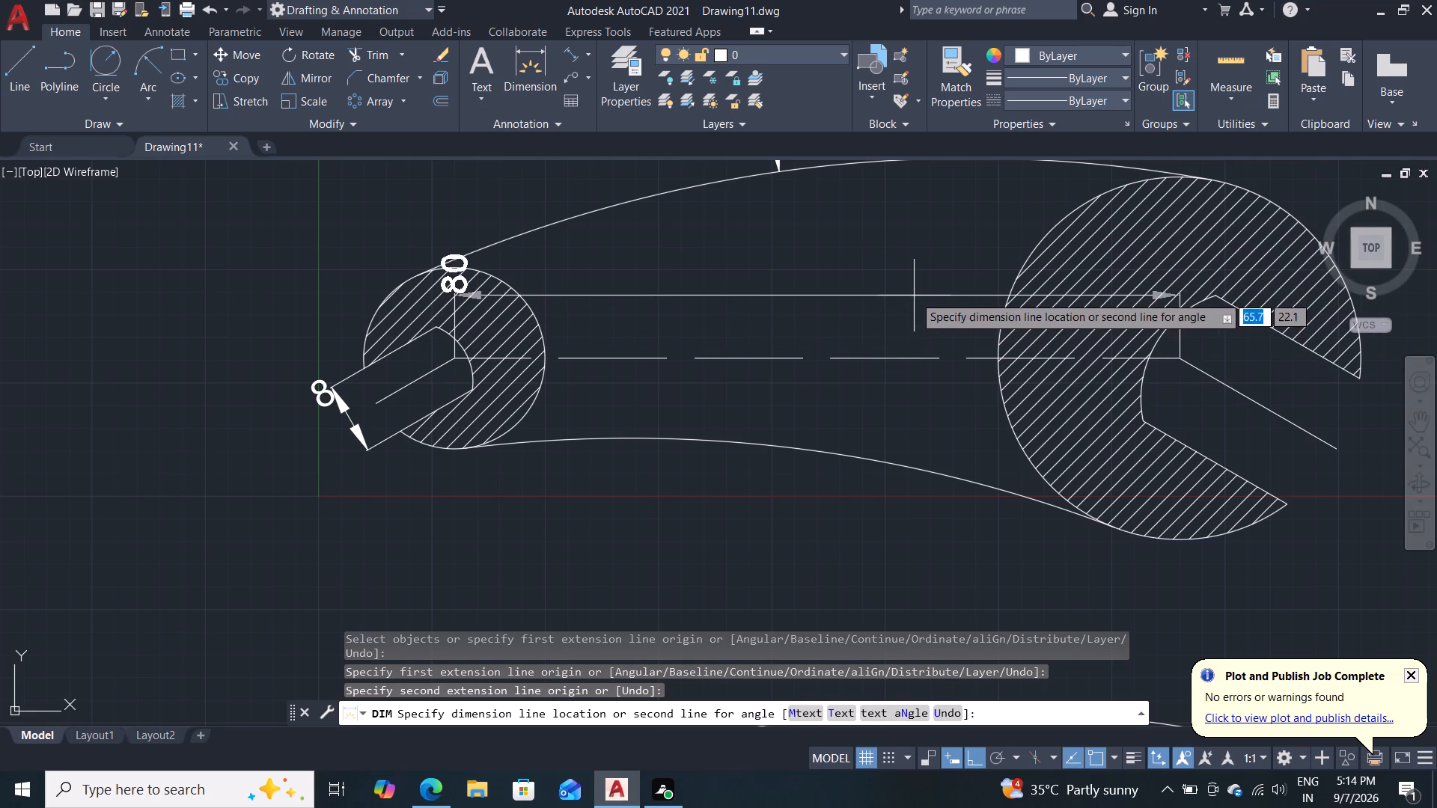
{"action": "scroll", "coordinate": [915, 287], "scroll_direction": "down", "scroll_amount": 1}
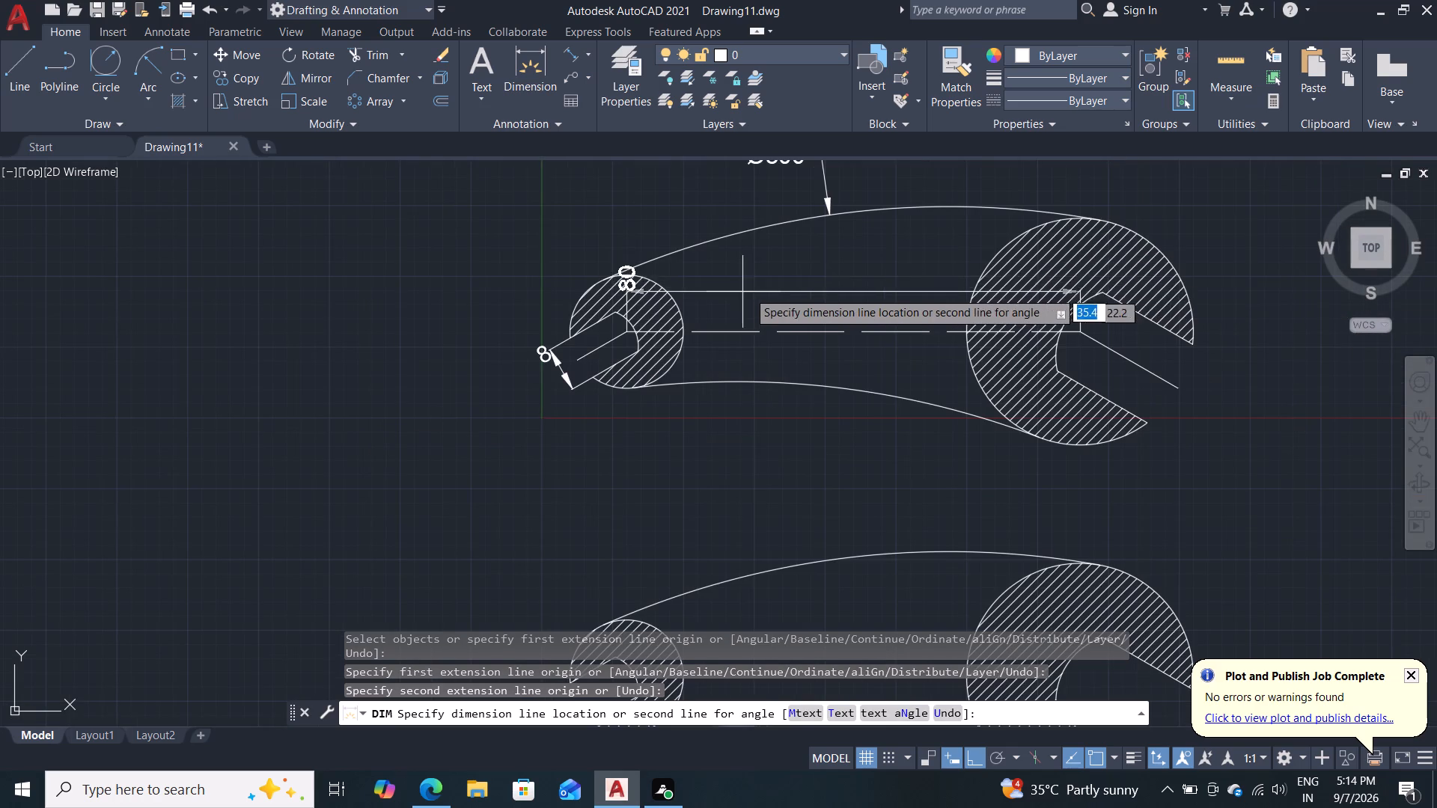
{"action": "scroll", "coordinate": [778, 281], "scroll_direction": "up", "scroll_amount": 1}
{"action": "scroll", "coordinate": [778, 281], "scroll_direction": "down", "scroll_amount": 2}
{"action": "middle_click_drag", "start_coordinate": [778, 281], "coordinate": [760, 340]}
{"action": "left_click", "coordinate": [852, 203]}
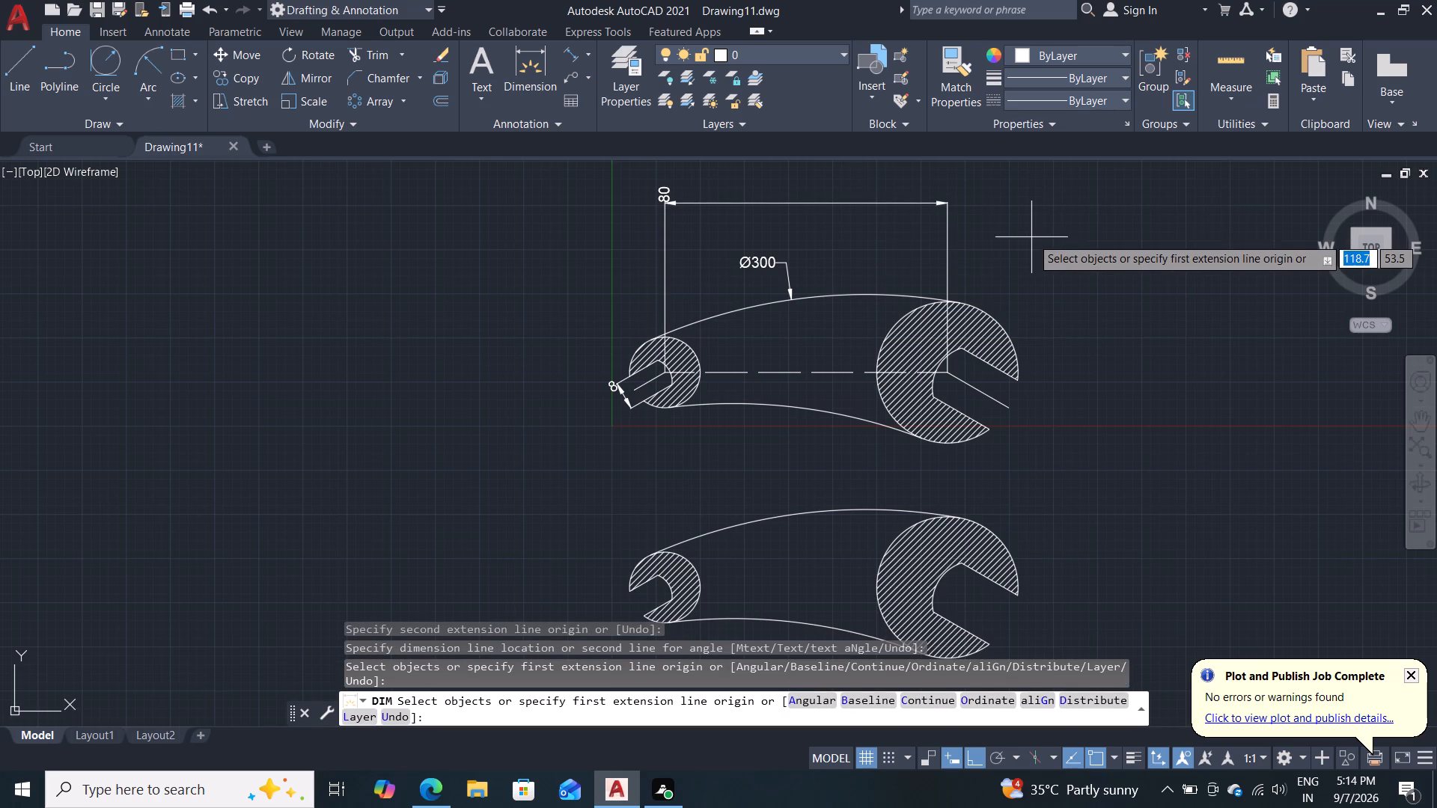
{"action": "key", "text": "Escape"}
{"action": "key", "text": "Escape"}
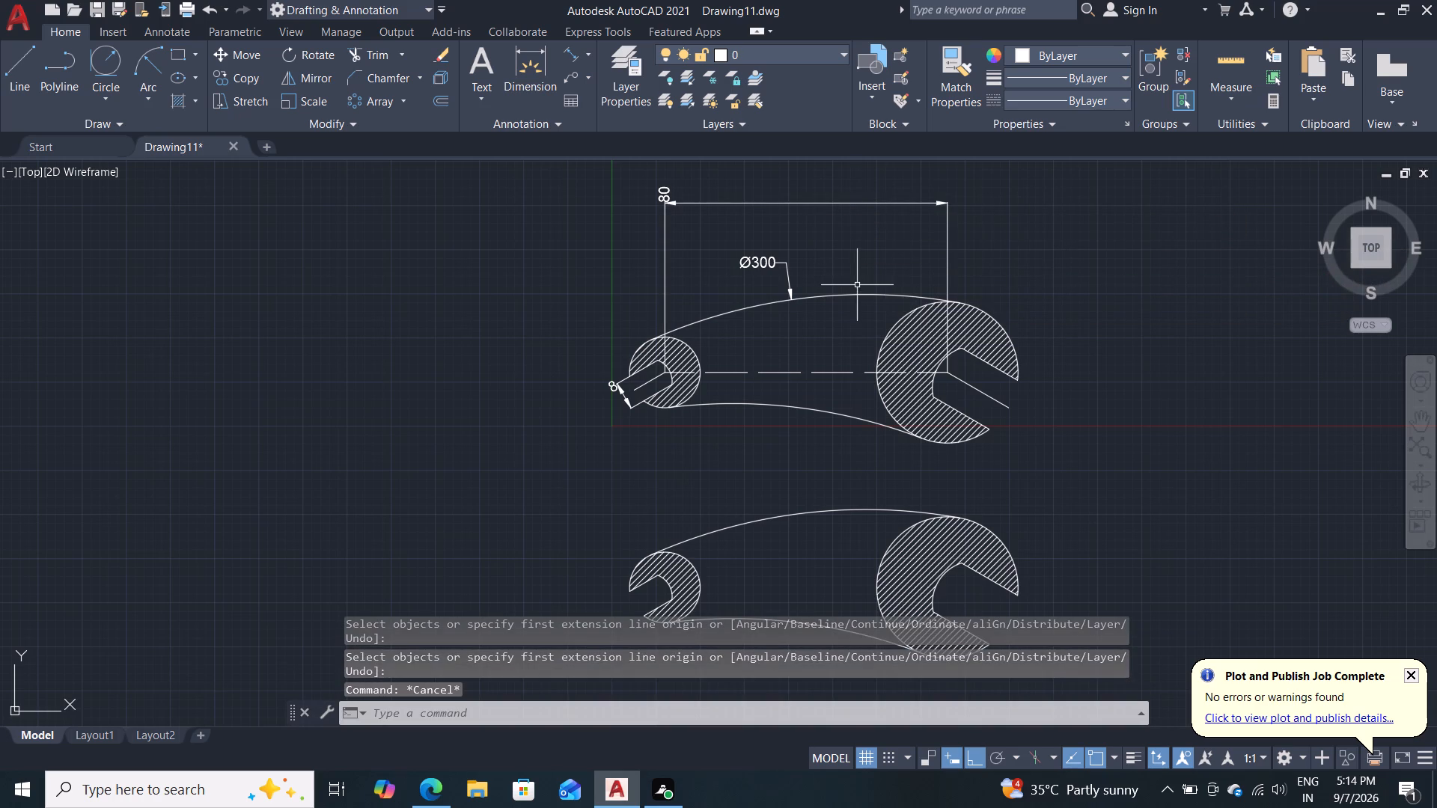
Set the horizontal text placement of the Standard dimension style to Centered.
{"action": "key", "text": "d"}
{"action": "key", "text": "Return"}
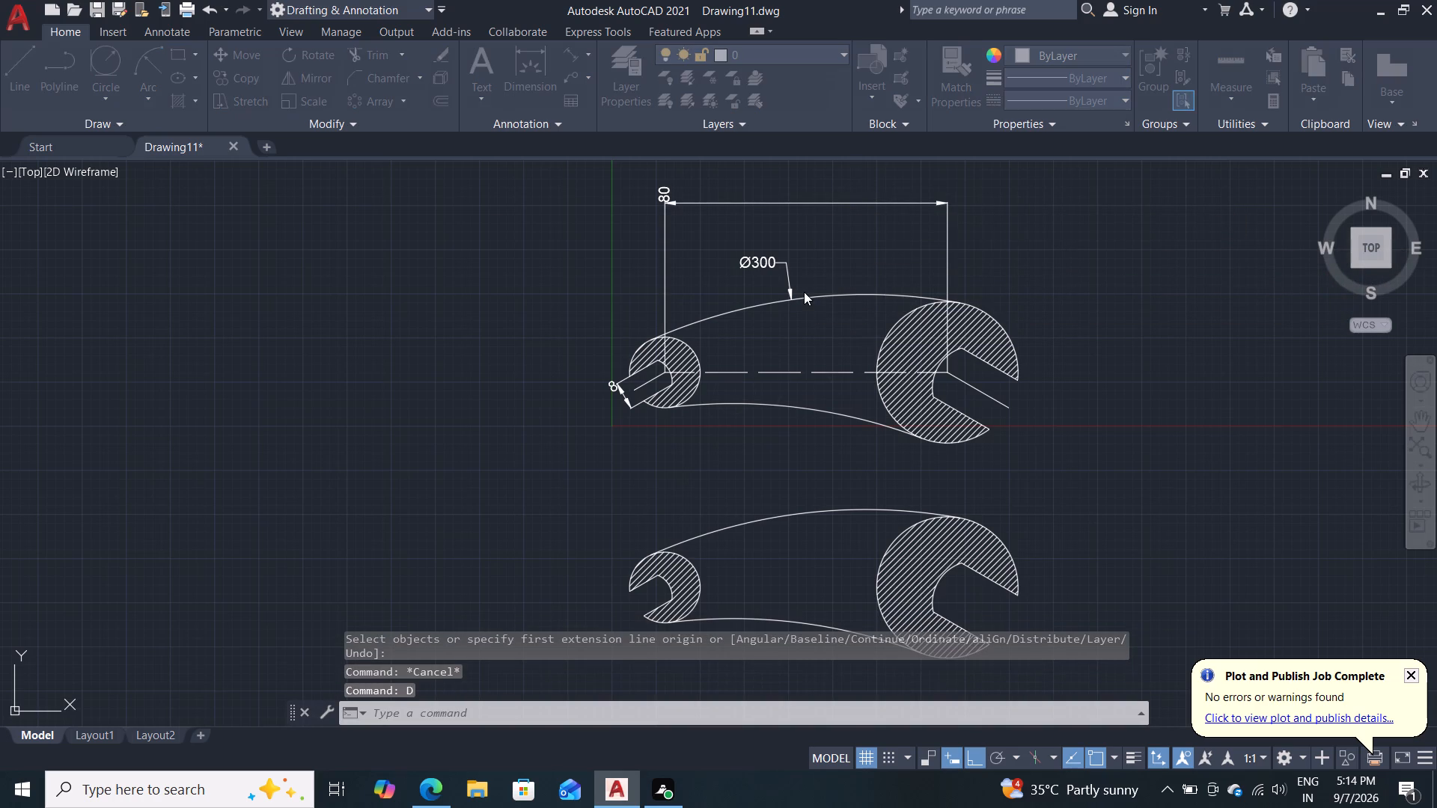
{"action": "left_click", "coordinate": [945, 355]}
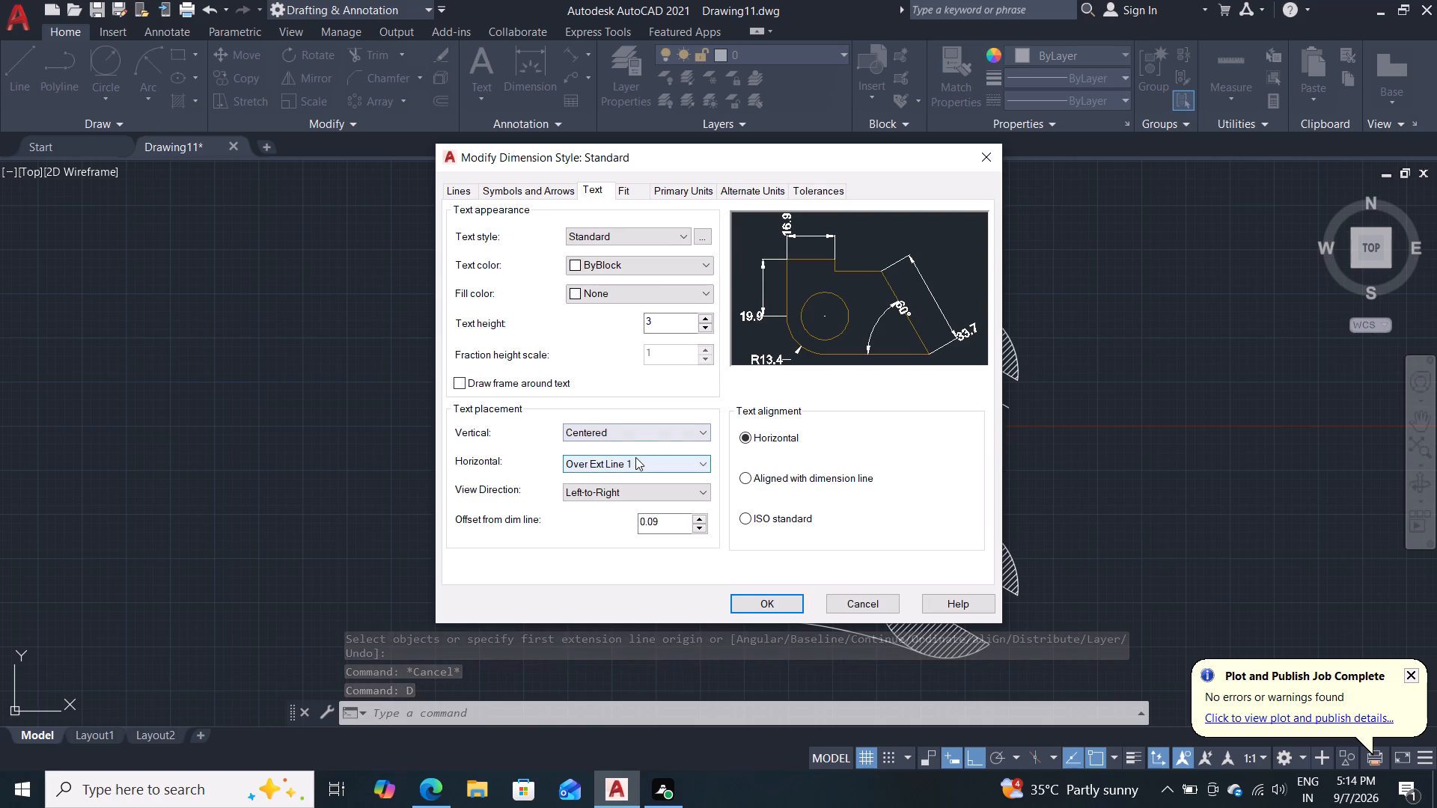
{"action": "left_click", "coordinate": [635, 457]}
{"action": "left_click", "coordinate": [633, 483]}
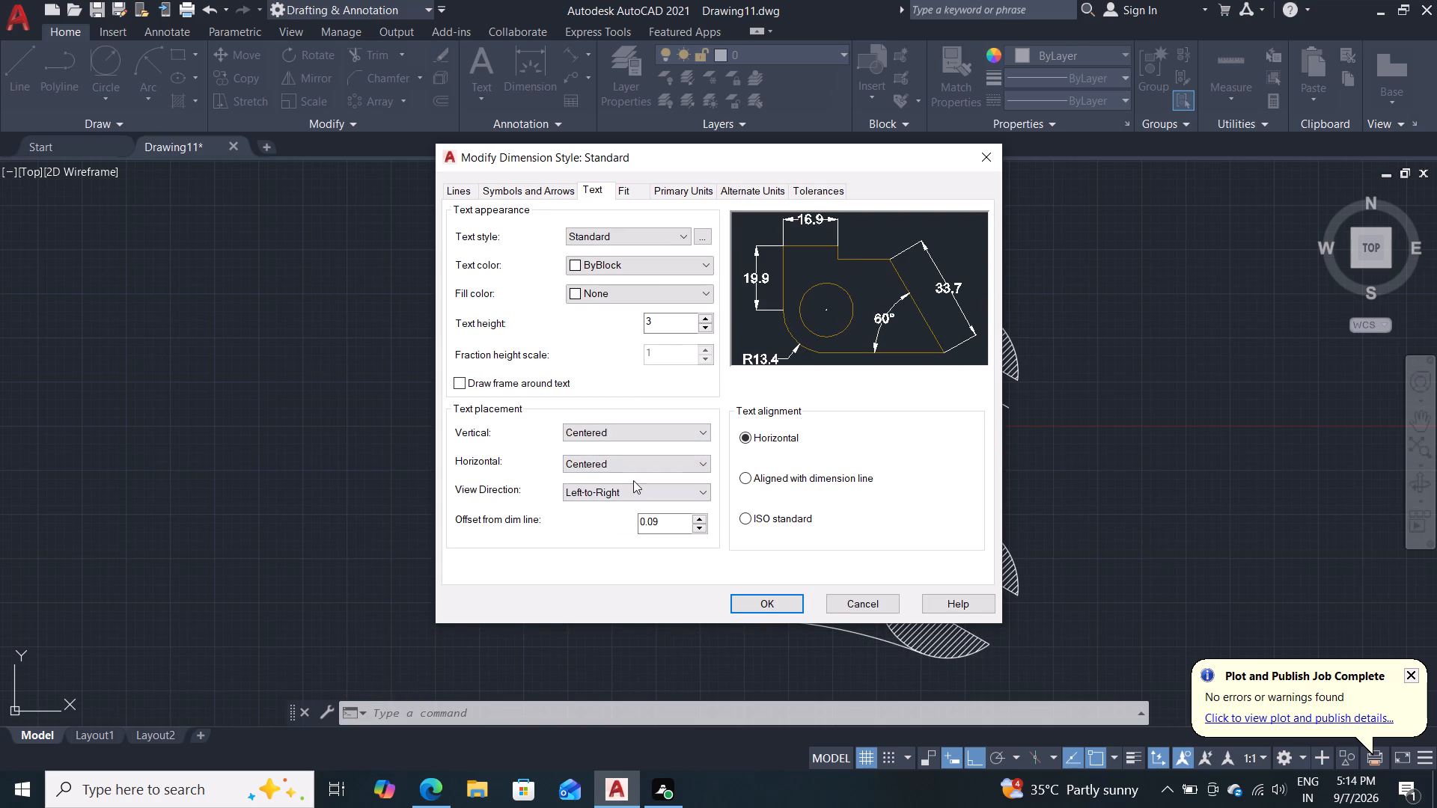
{"action": "left_click", "coordinate": [769, 603]}
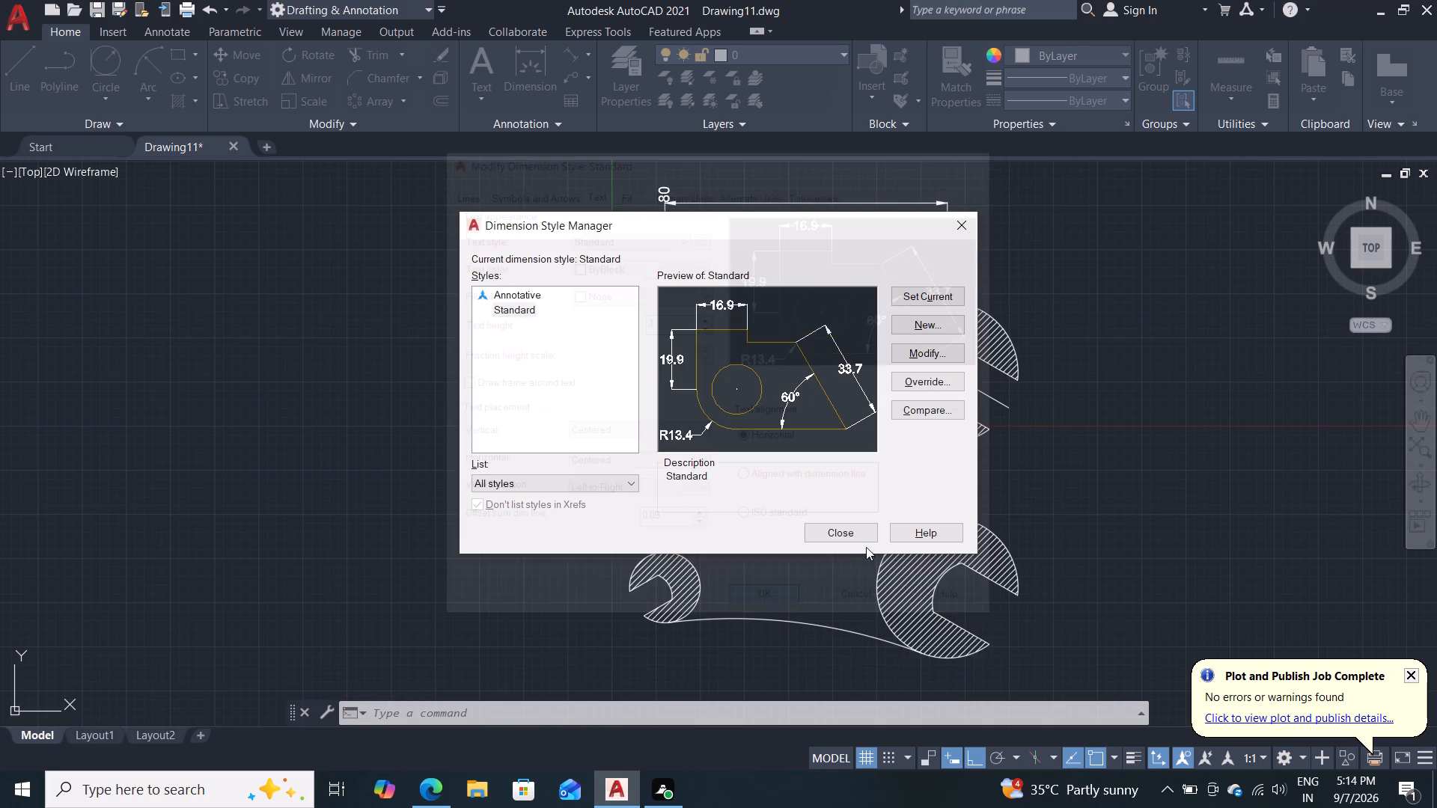
{"action": "left_click", "coordinate": [861, 540]}
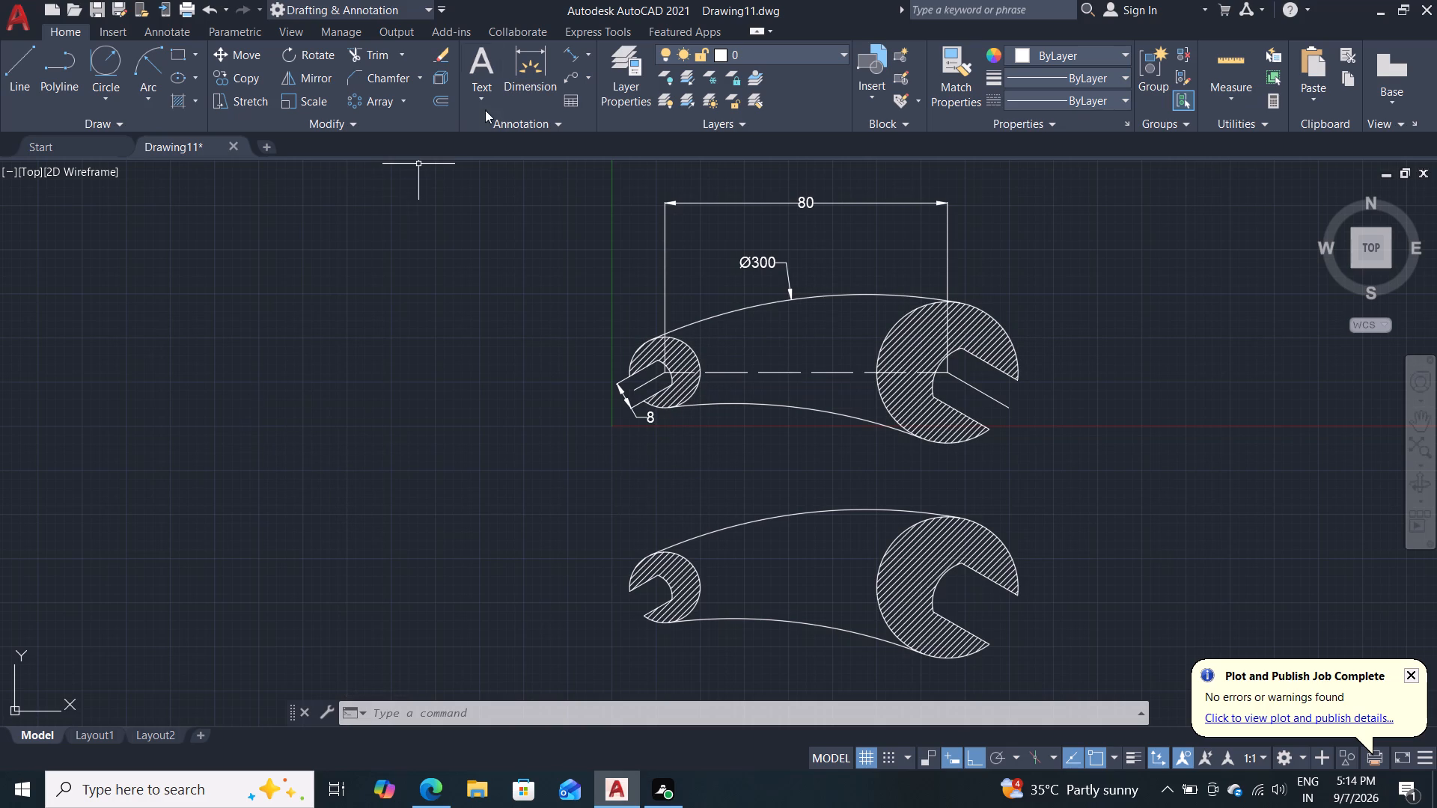
Add a diameter dimension to the inner slot arc of the upper wrench's small head, placing its text over the handle, above the centerline.
{"action": "left_click", "coordinate": [588, 52]}
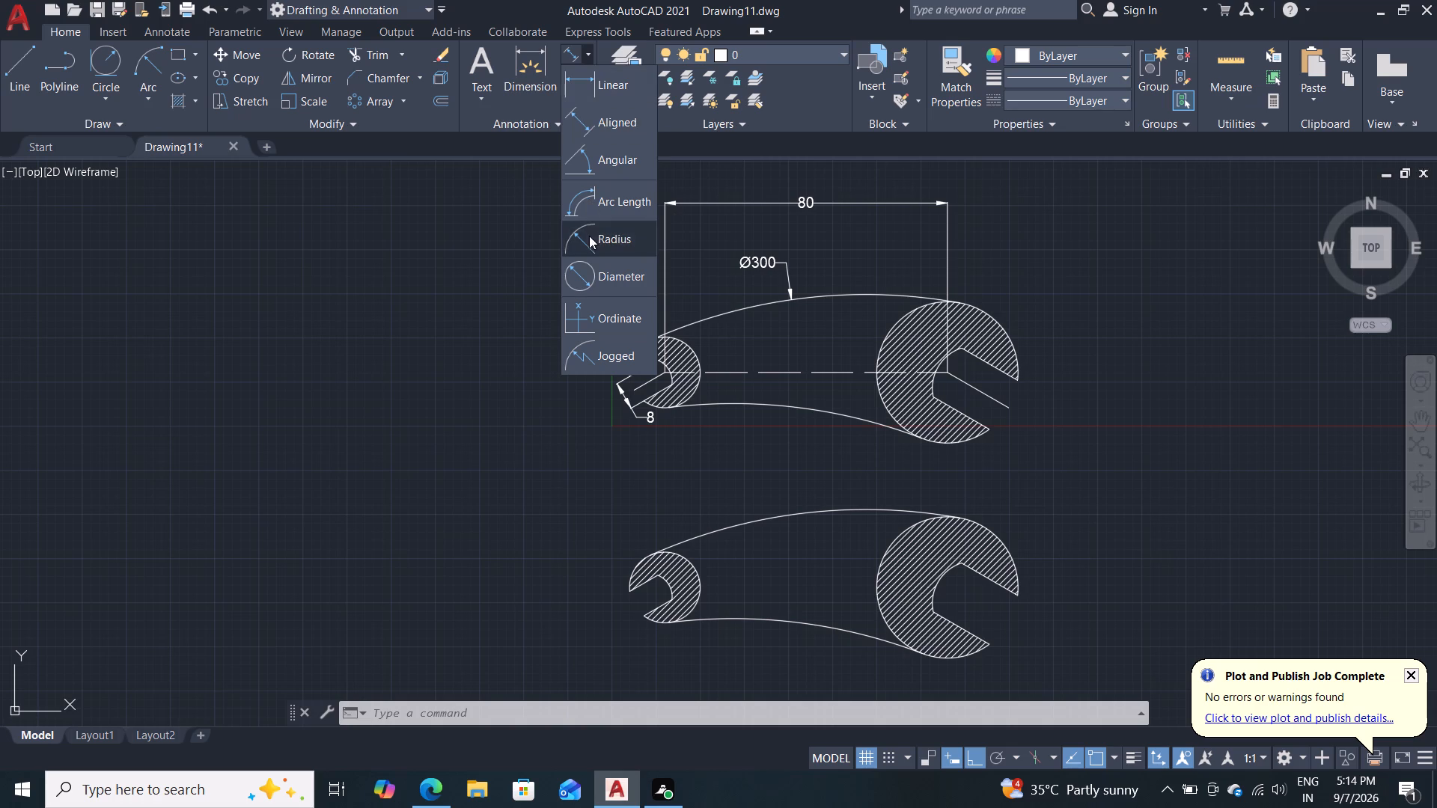
{"action": "left_click", "coordinate": [588, 273]}
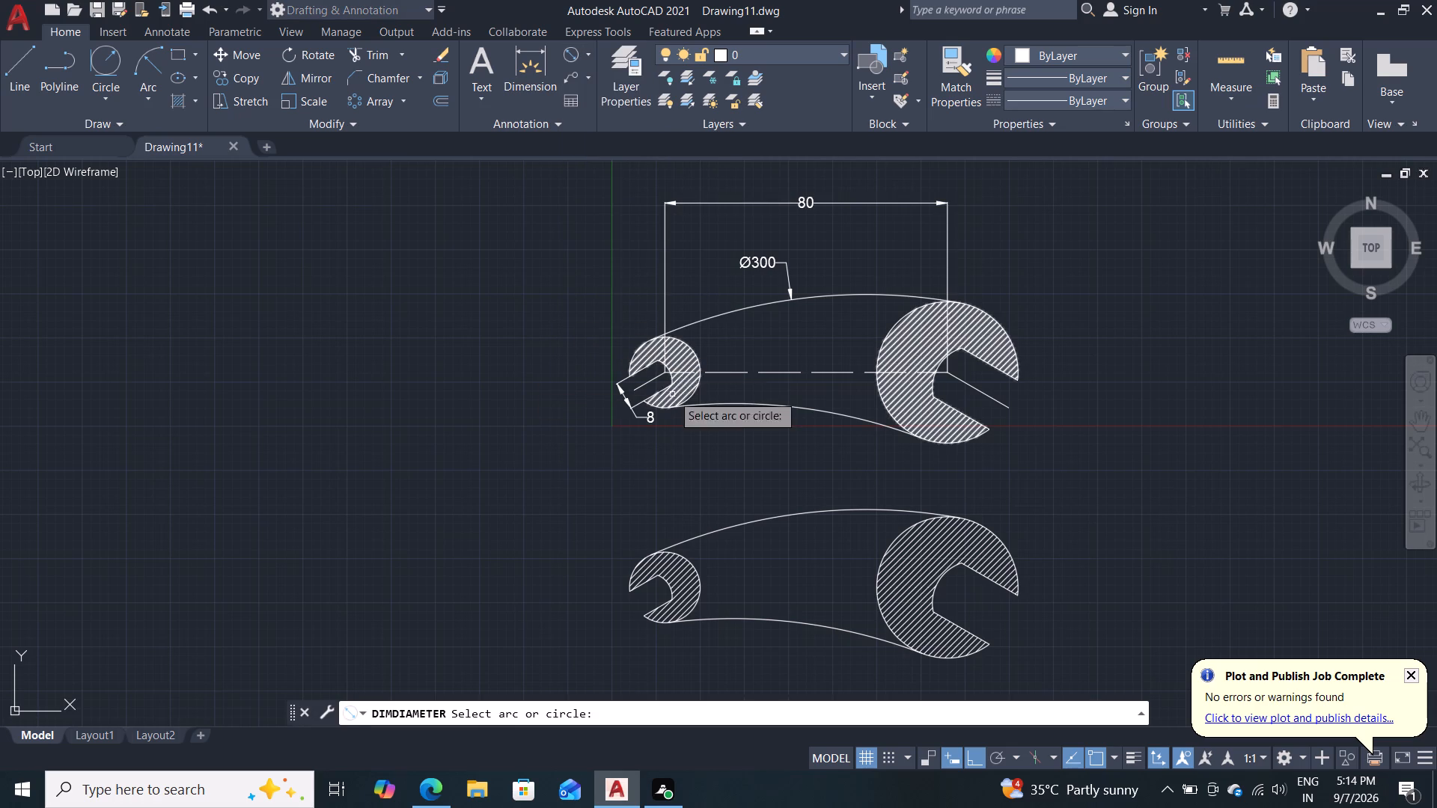
{"action": "scroll", "coordinate": [649, 391], "scroll_direction": "up", "scroll_amount": 1}
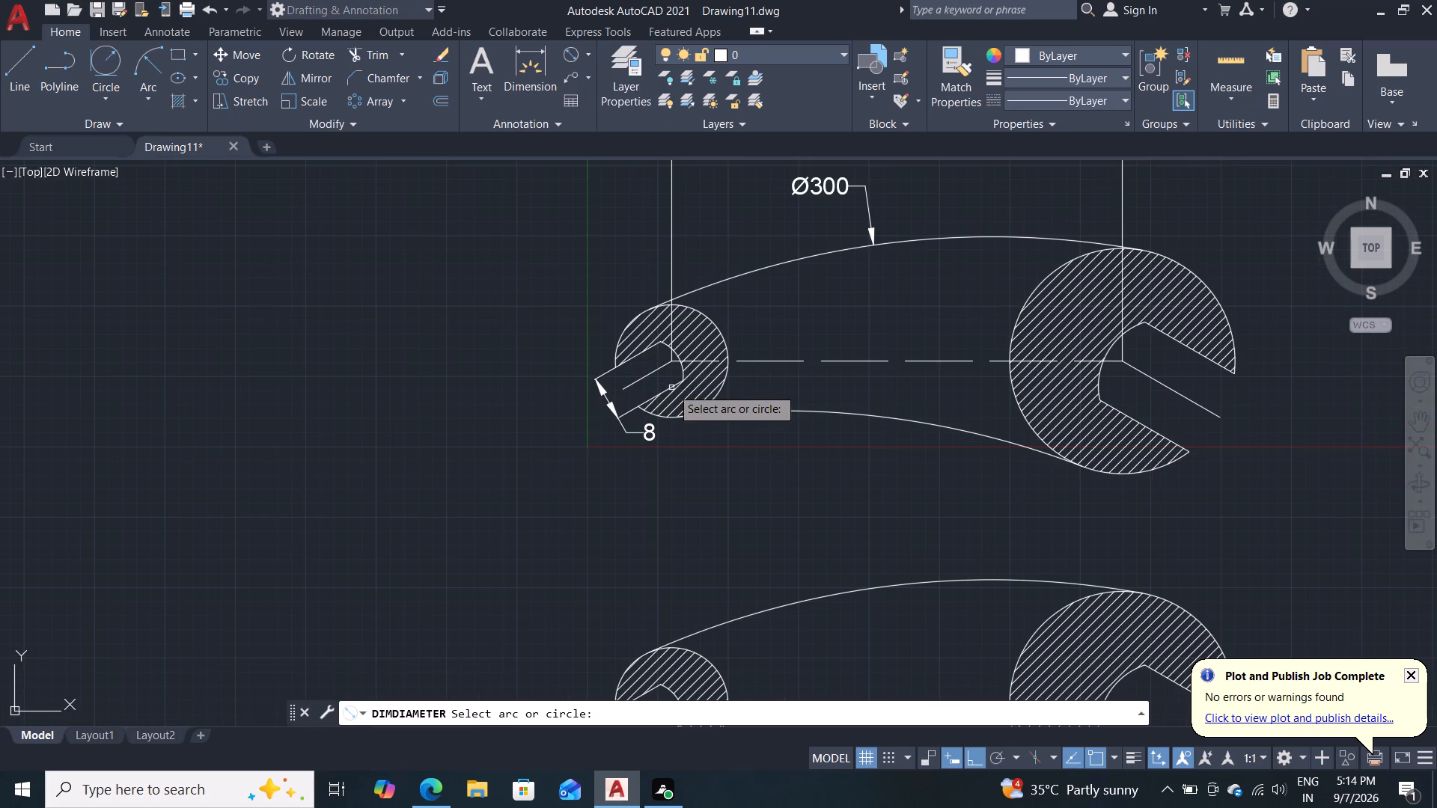
{"action": "left_click", "coordinate": [683, 372]}
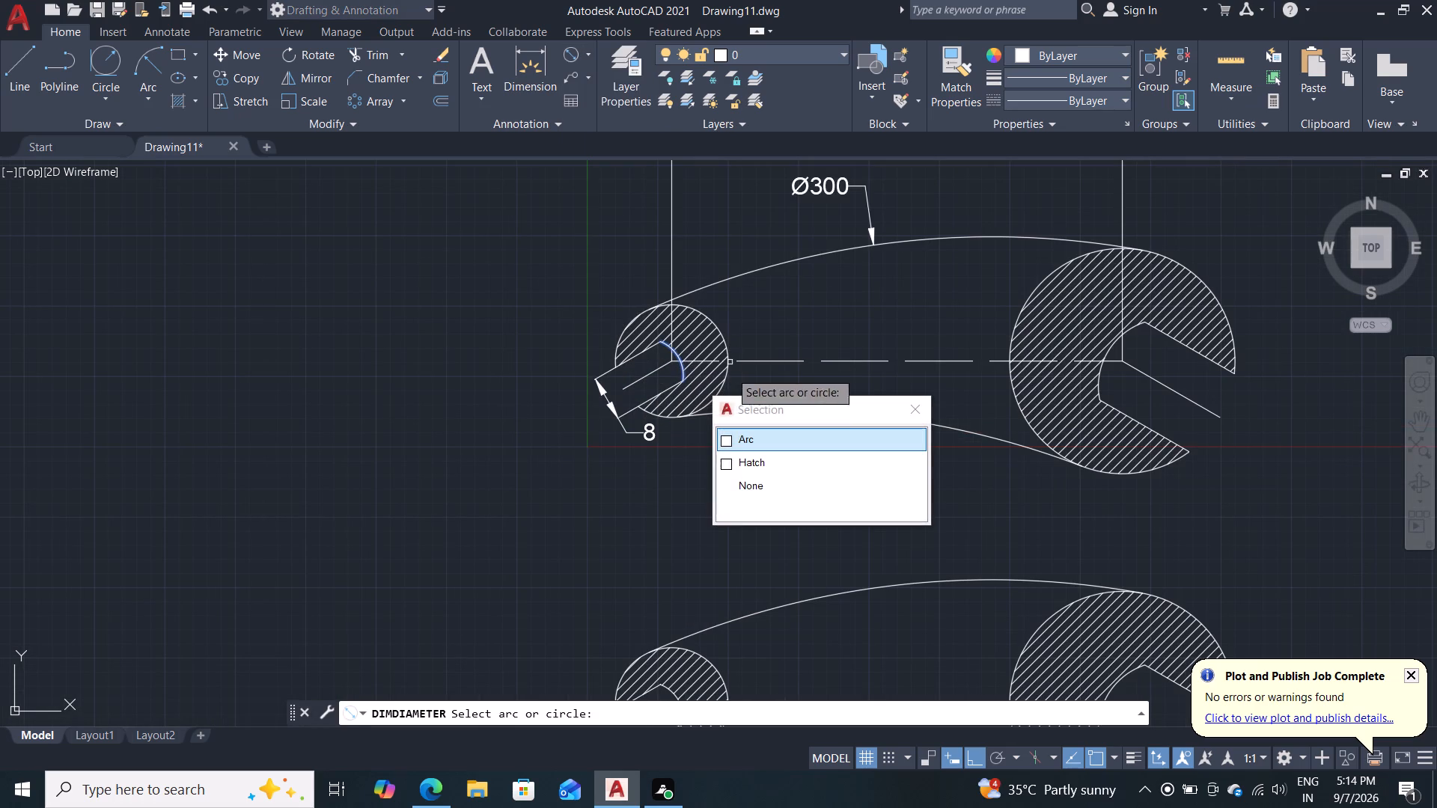
{"action": "left_click", "coordinate": [740, 435]}
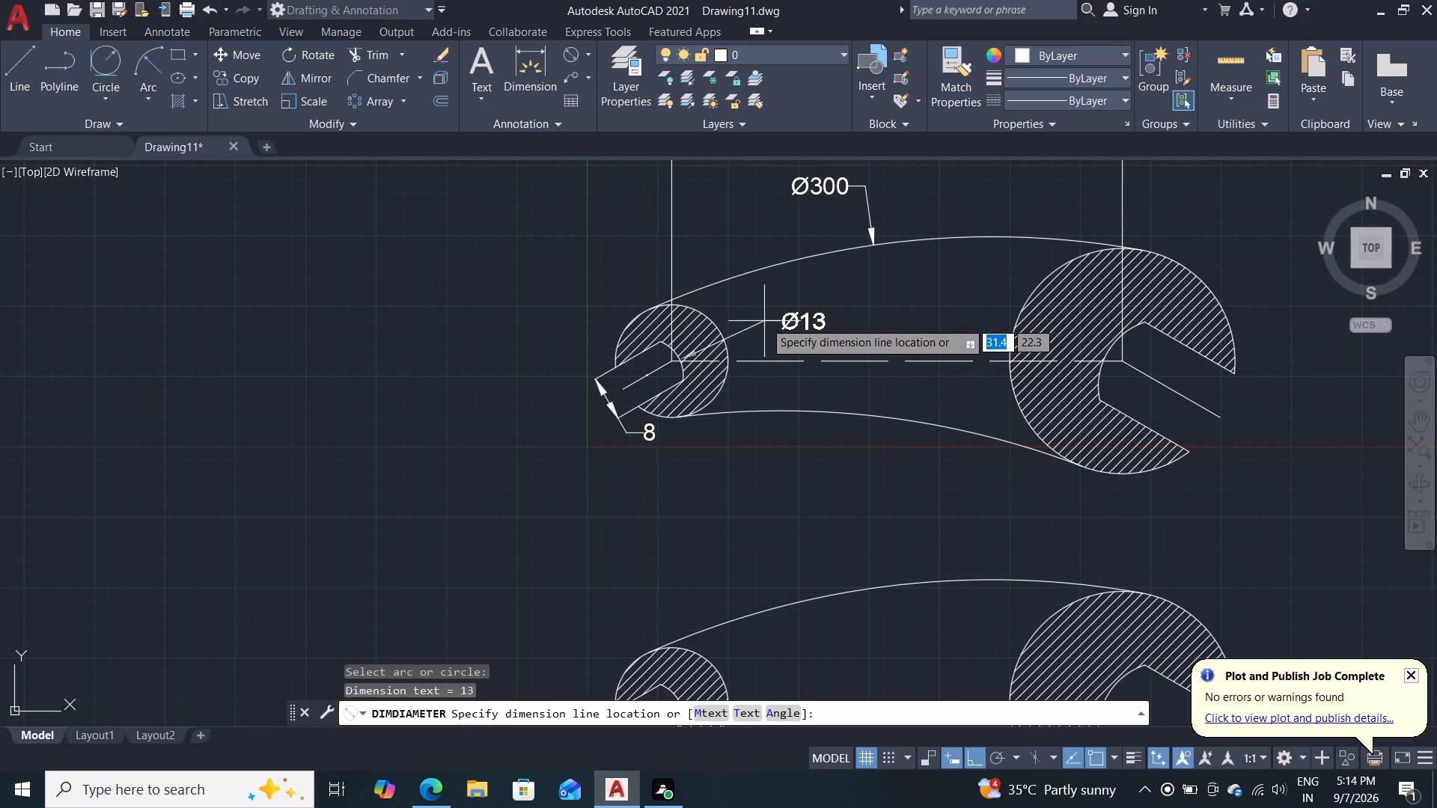
{"action": "left_click", "coordinate": [761, 319]}
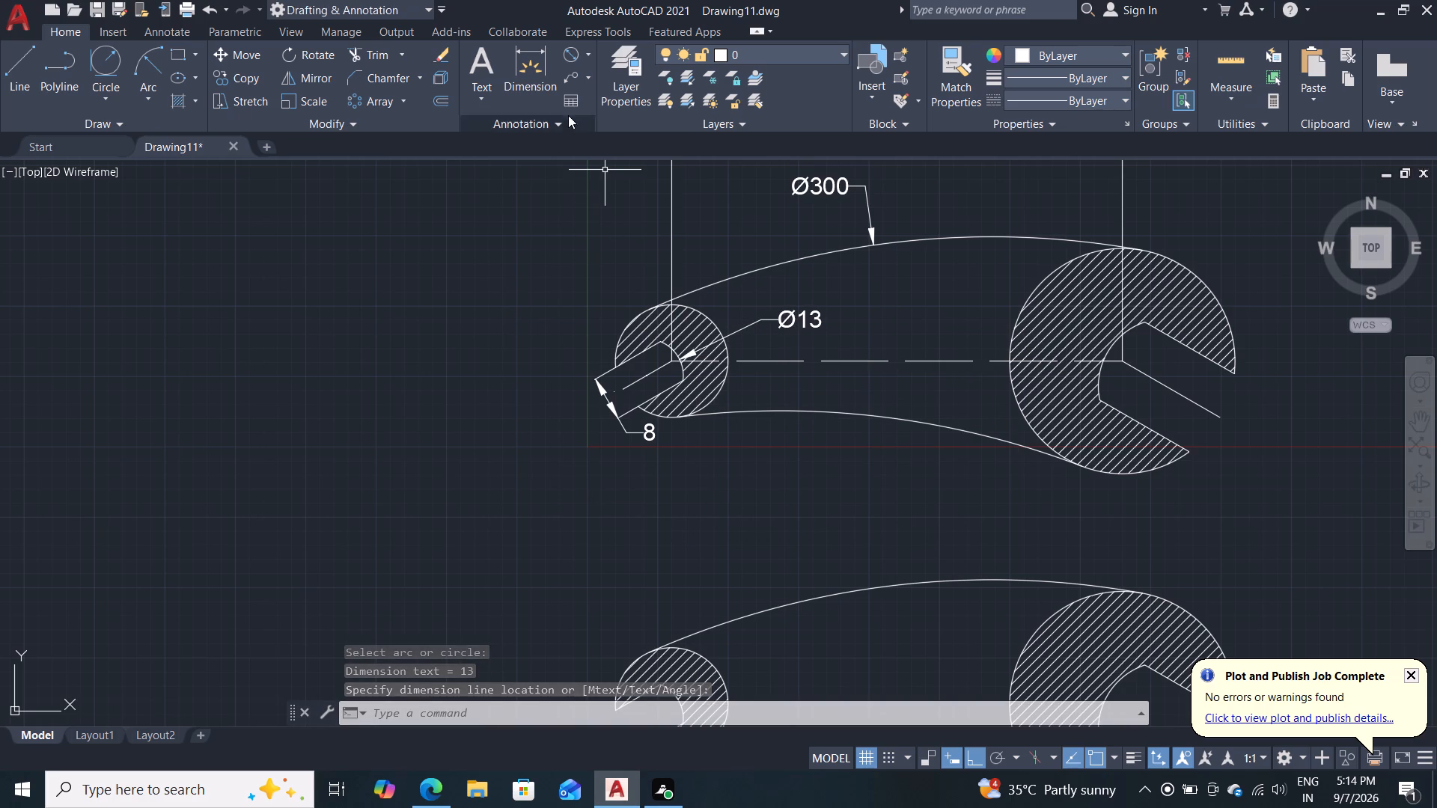
Add a diameter dimension to the lower handle arc of the upper wrench, placing its text below the arc near the small head.
{"action": "left_click", "coordinate": [571, 55]}
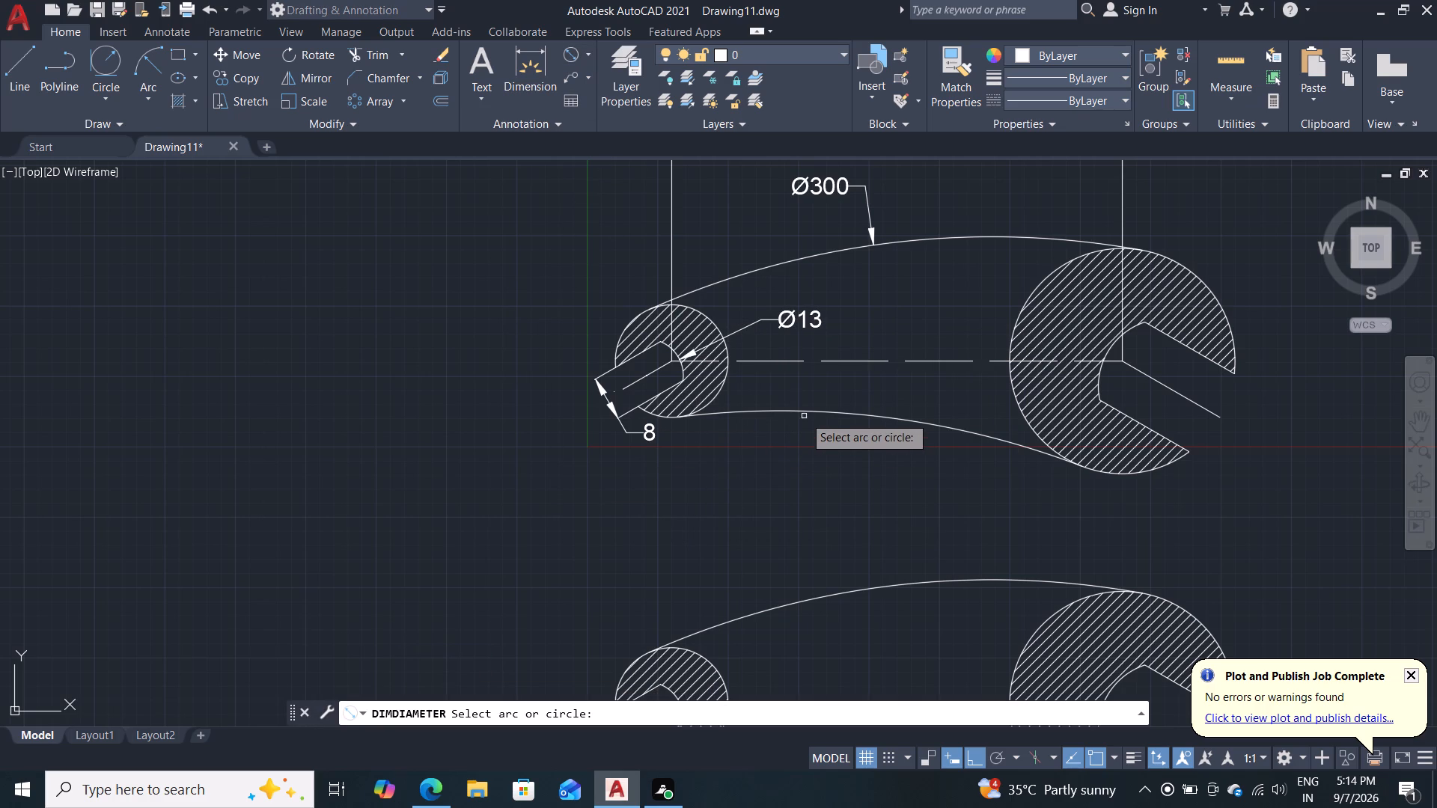
{"action": "left_click", "coordinate": [808, 412]}
{"action": "left_click", "coordinate": [770, 472]}
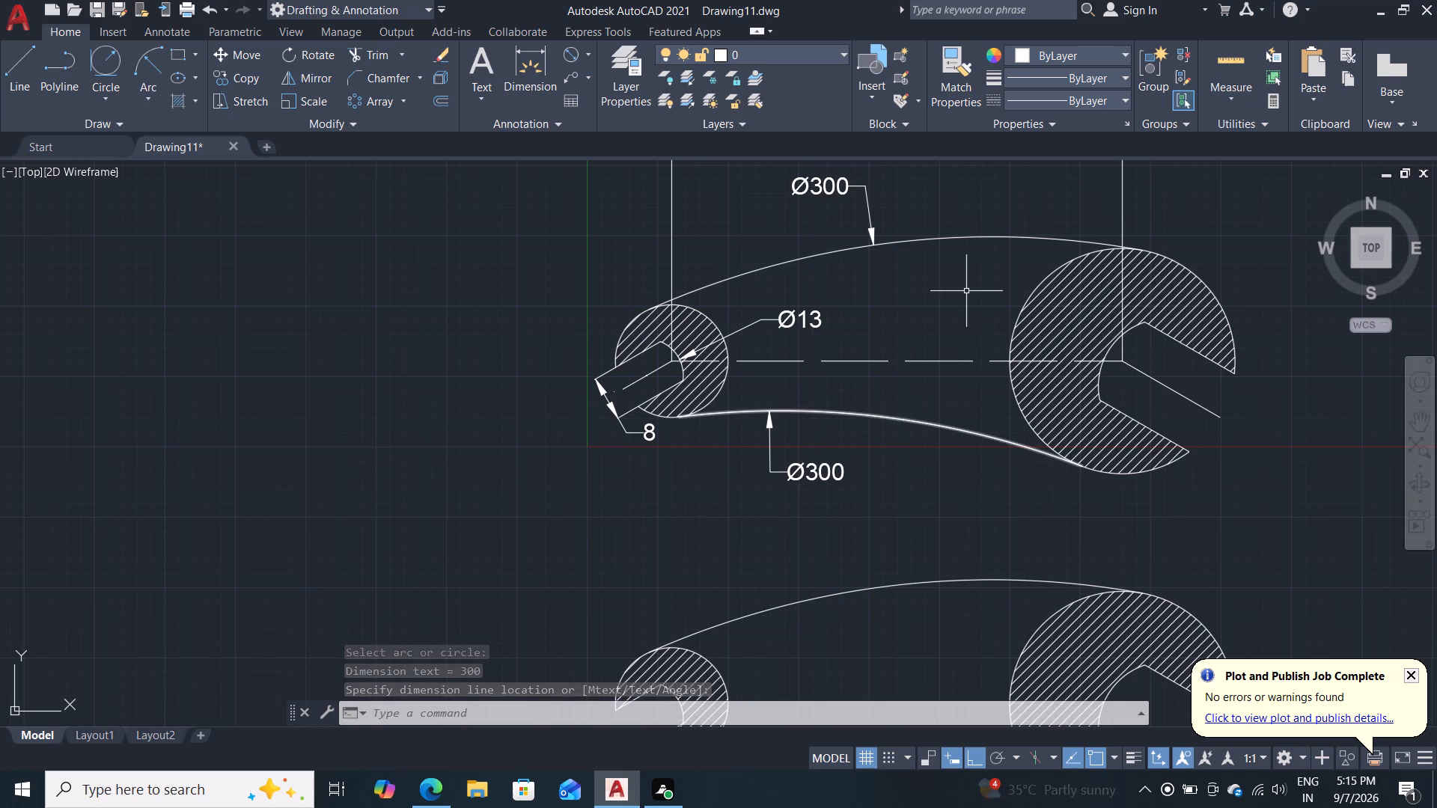
Add a diameter dimension to the inner slot arc of the upper wrench's large head, placing its text above the handle.
{"action": "middle_click_drag", "start_coordinate": [966, 291], "coordinate": [900, 298]}
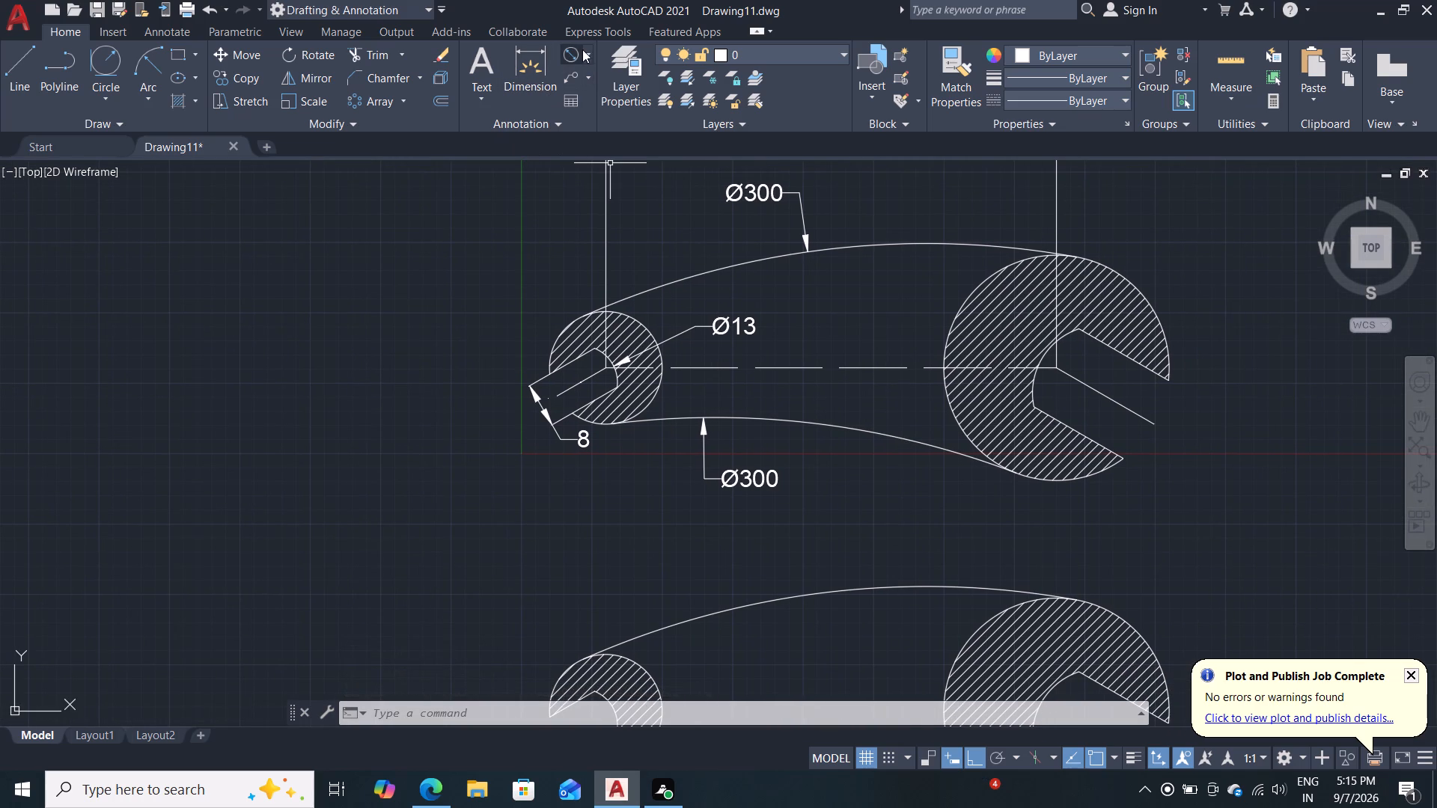
{"action": "left_click", "coordinate": [581, 46]}
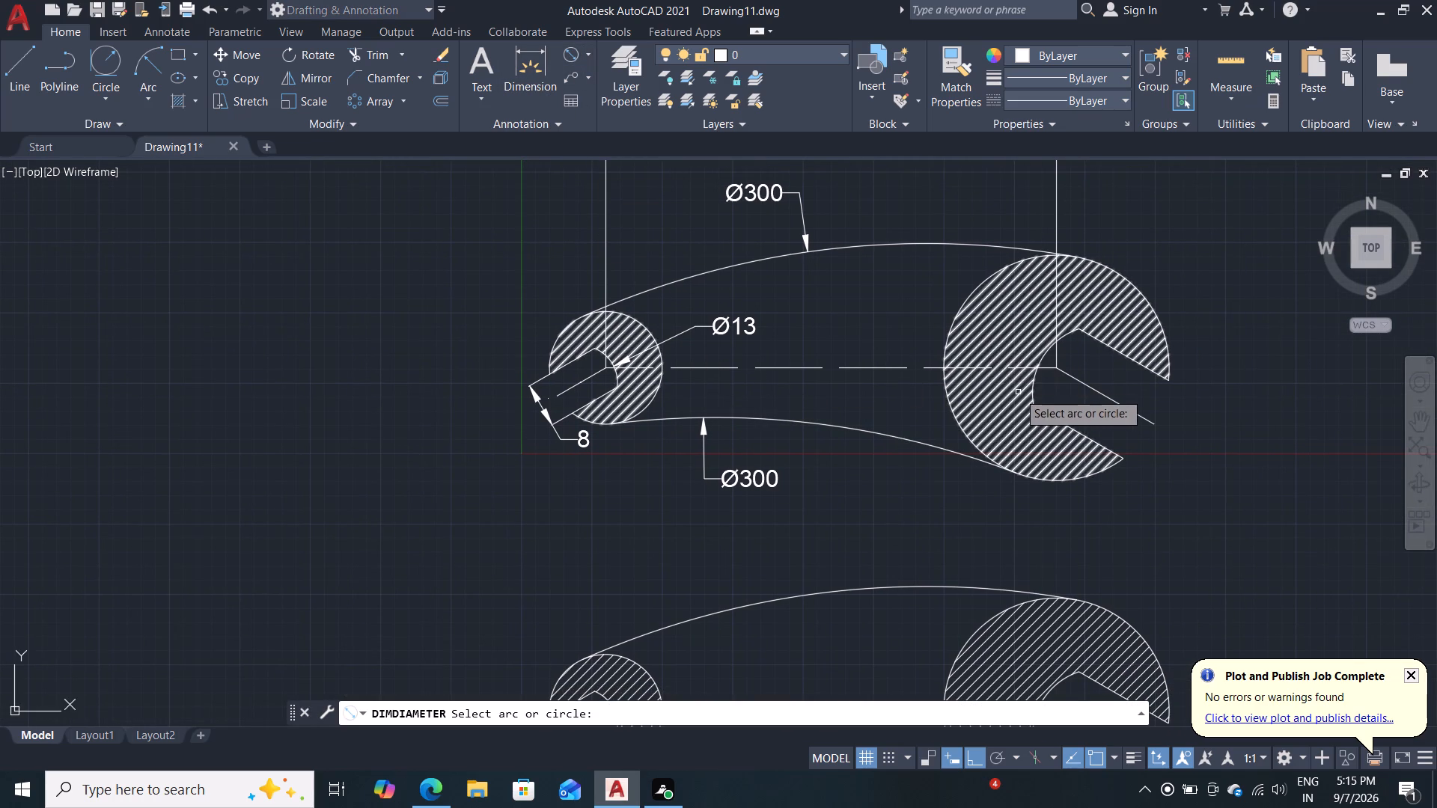
{"action": "left_click", "coordinate": [1033, 392]}
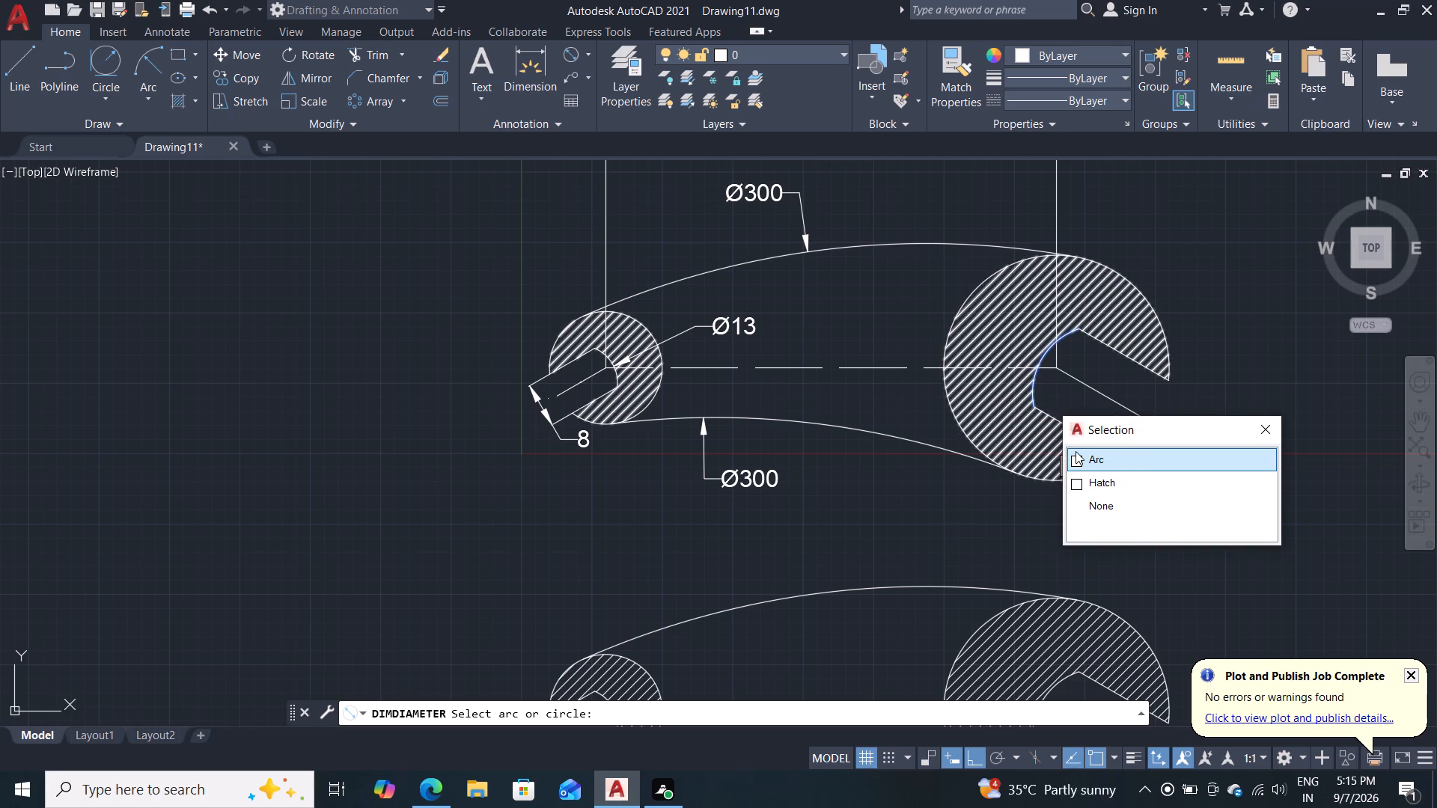
{"action": "left_click", "coordinate": [1079, 460]}
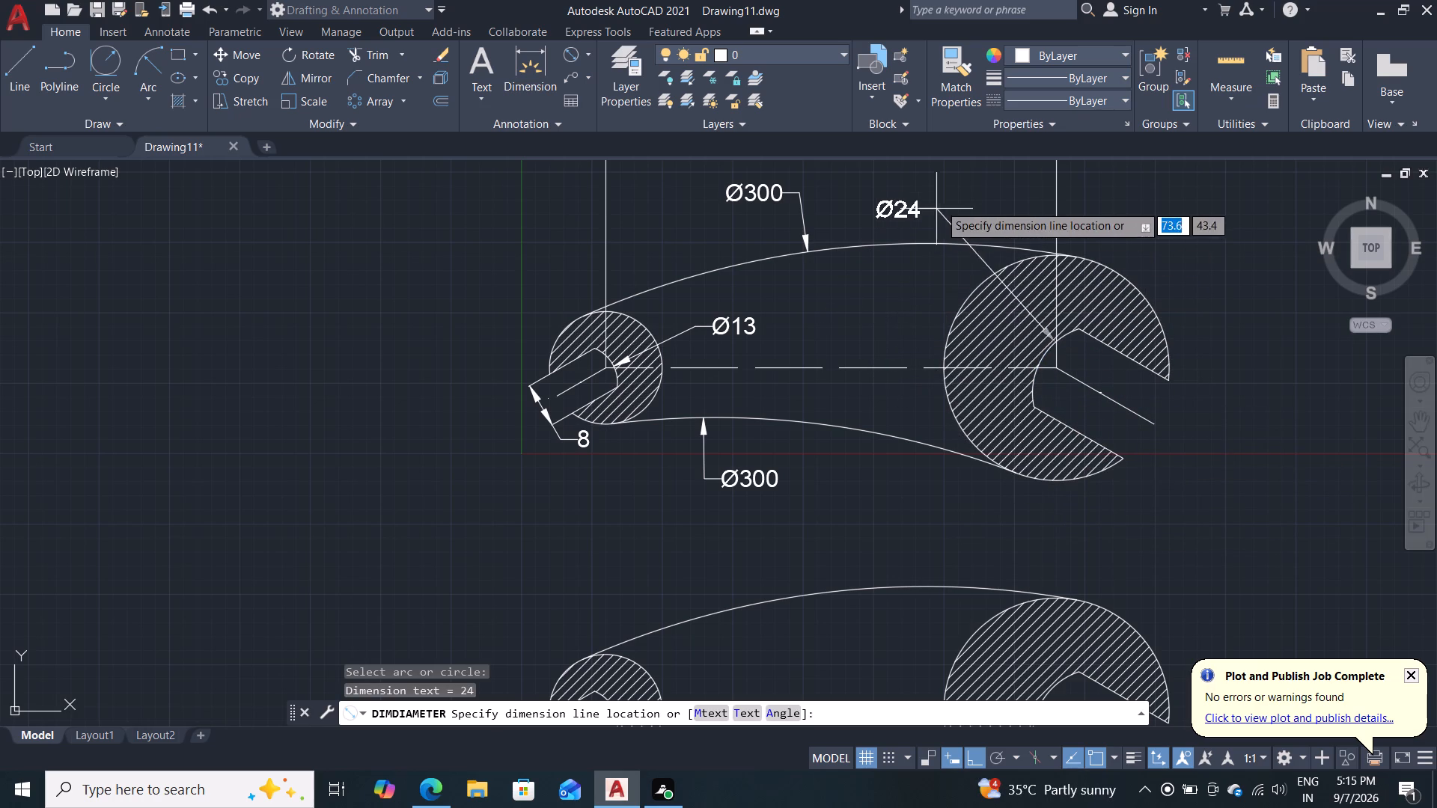
{"action": "left_click", "coordinate": [969, 204]}
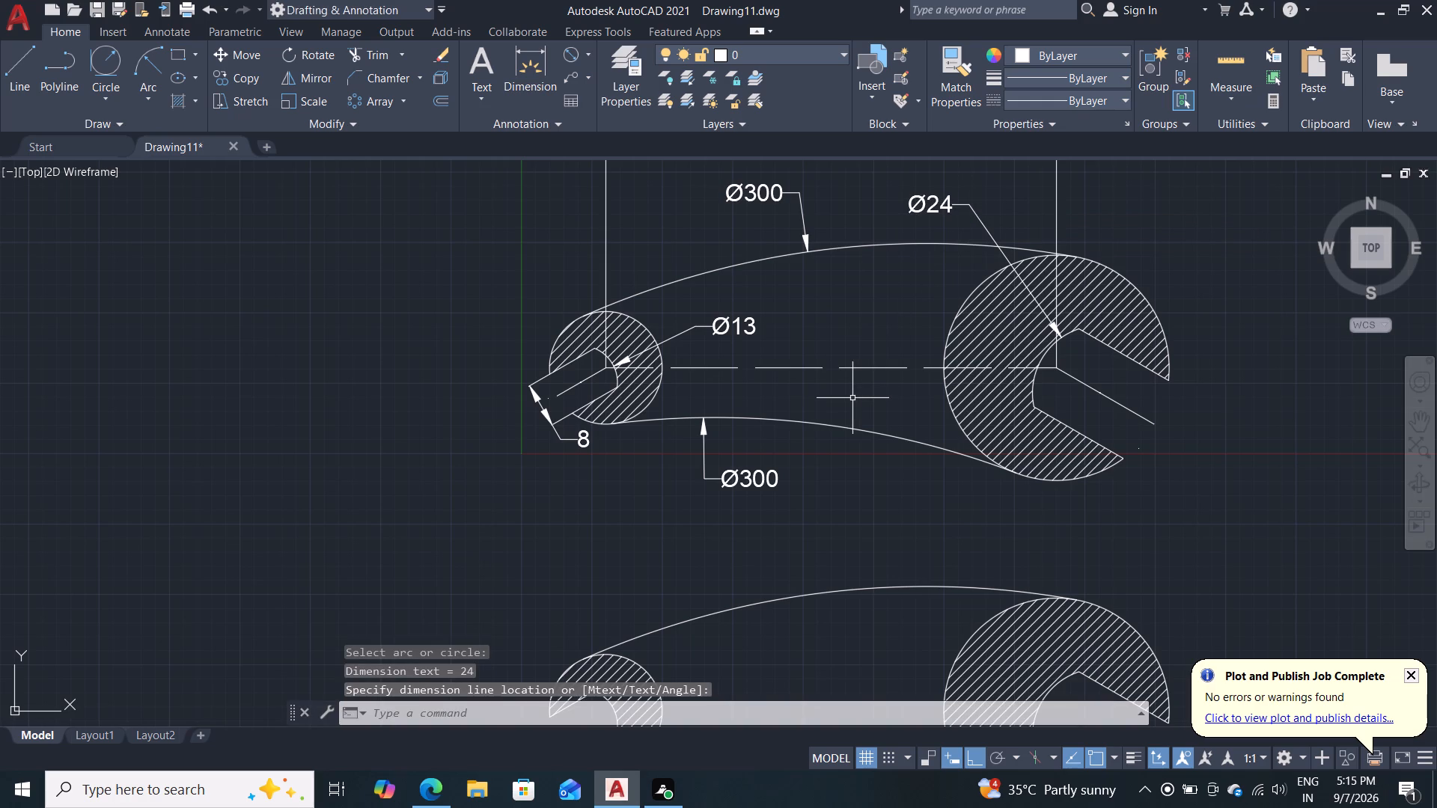
Add a diameter dimension to the outer arc of the upper wrench's large head, placing its text outside, up and to the right.
{"action": "middle_click_drag", "start_coordinate": [894, 310], "coordinate": [873, 334]}
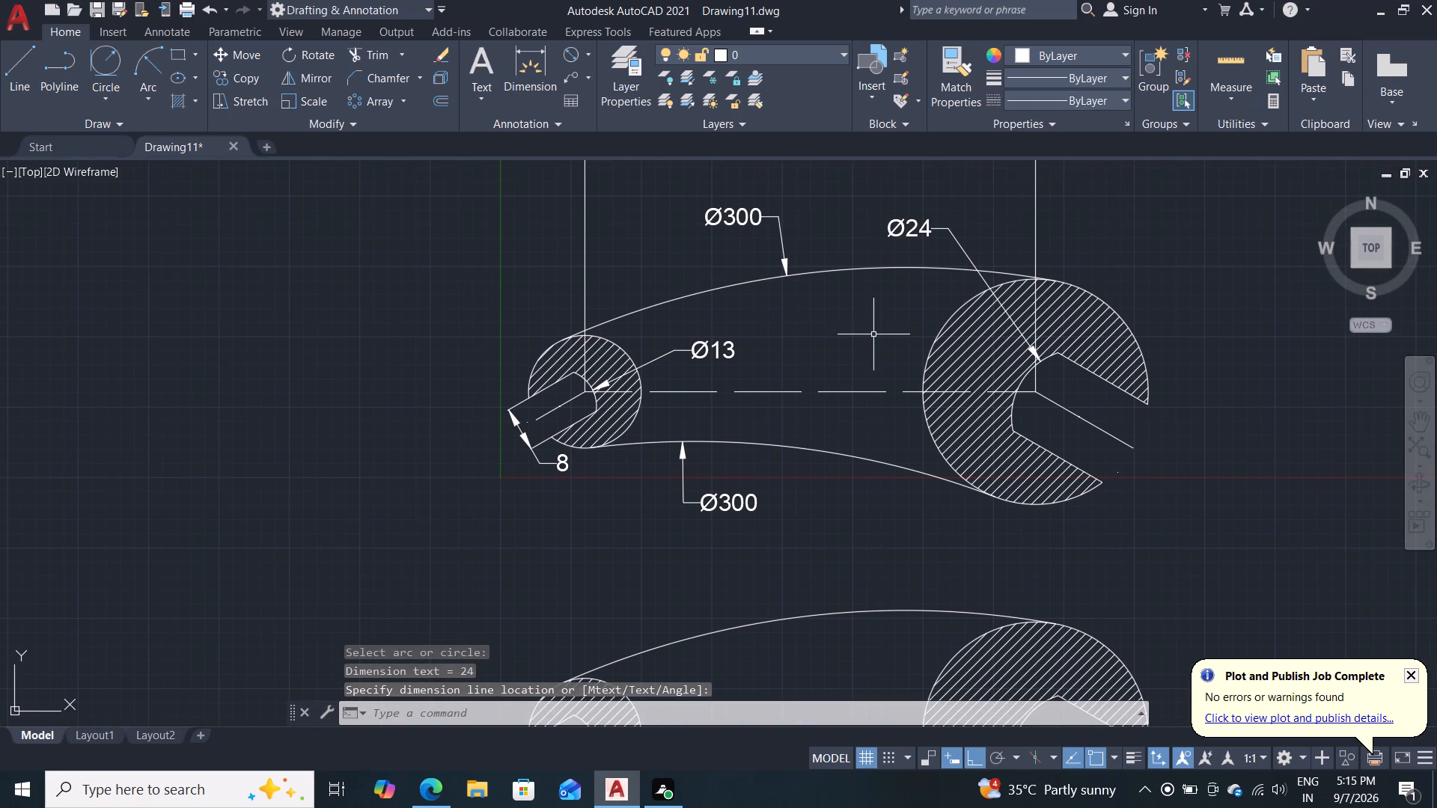
{"action": "left_click", "coordinate": [573, 55]}
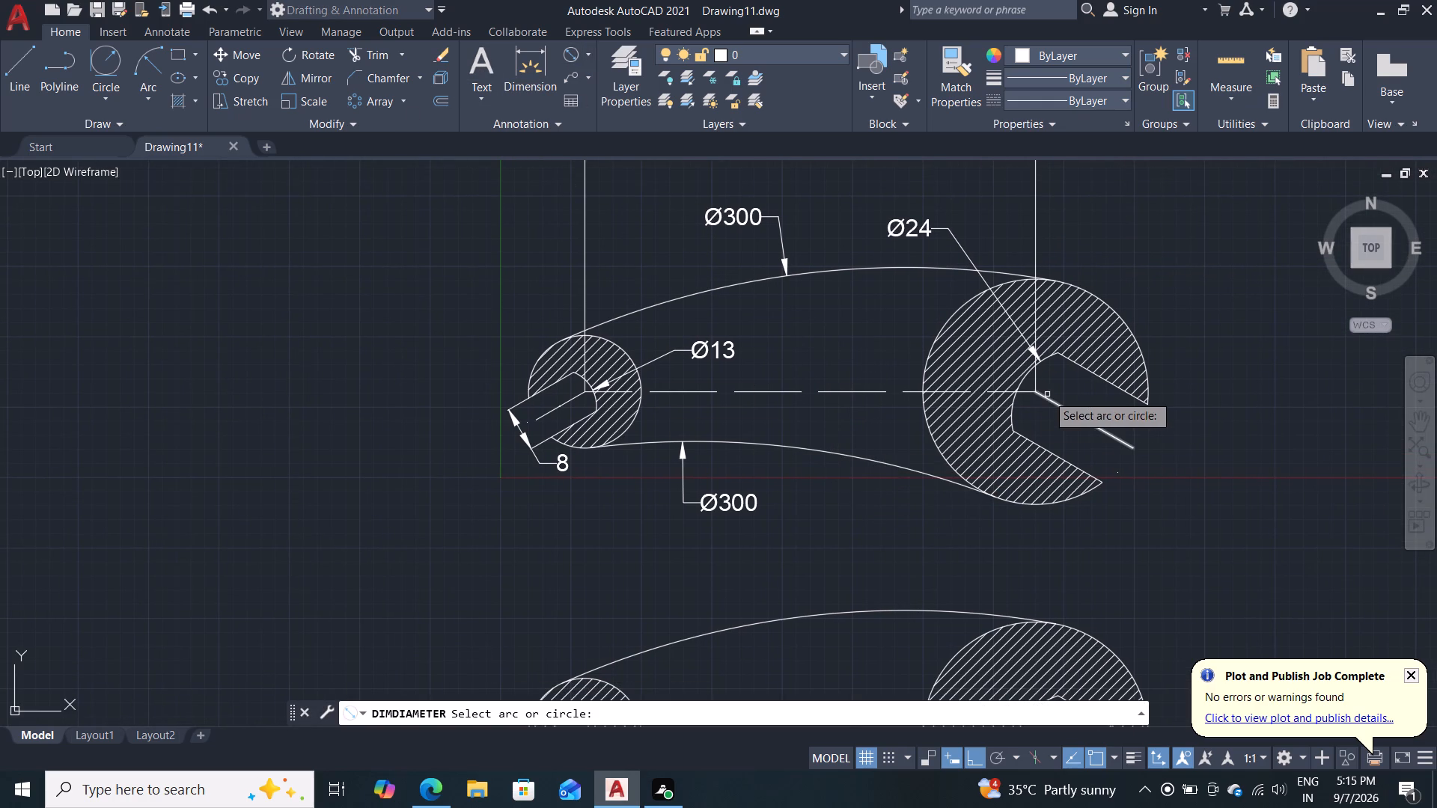
{"action": "left_click", "coordinate": [1124, 317]}
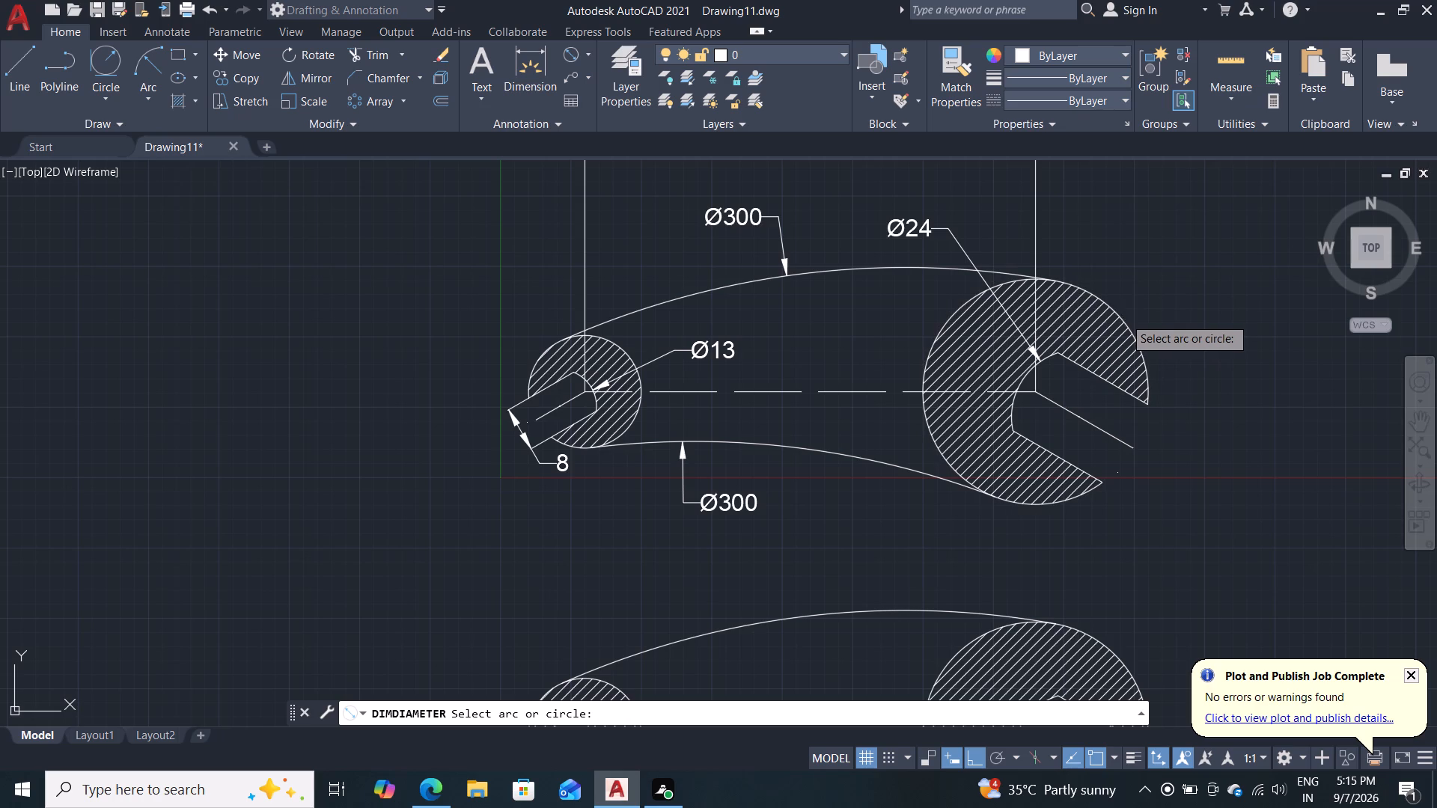
{"action": "left_click", "coordinate": [1154, 284]}
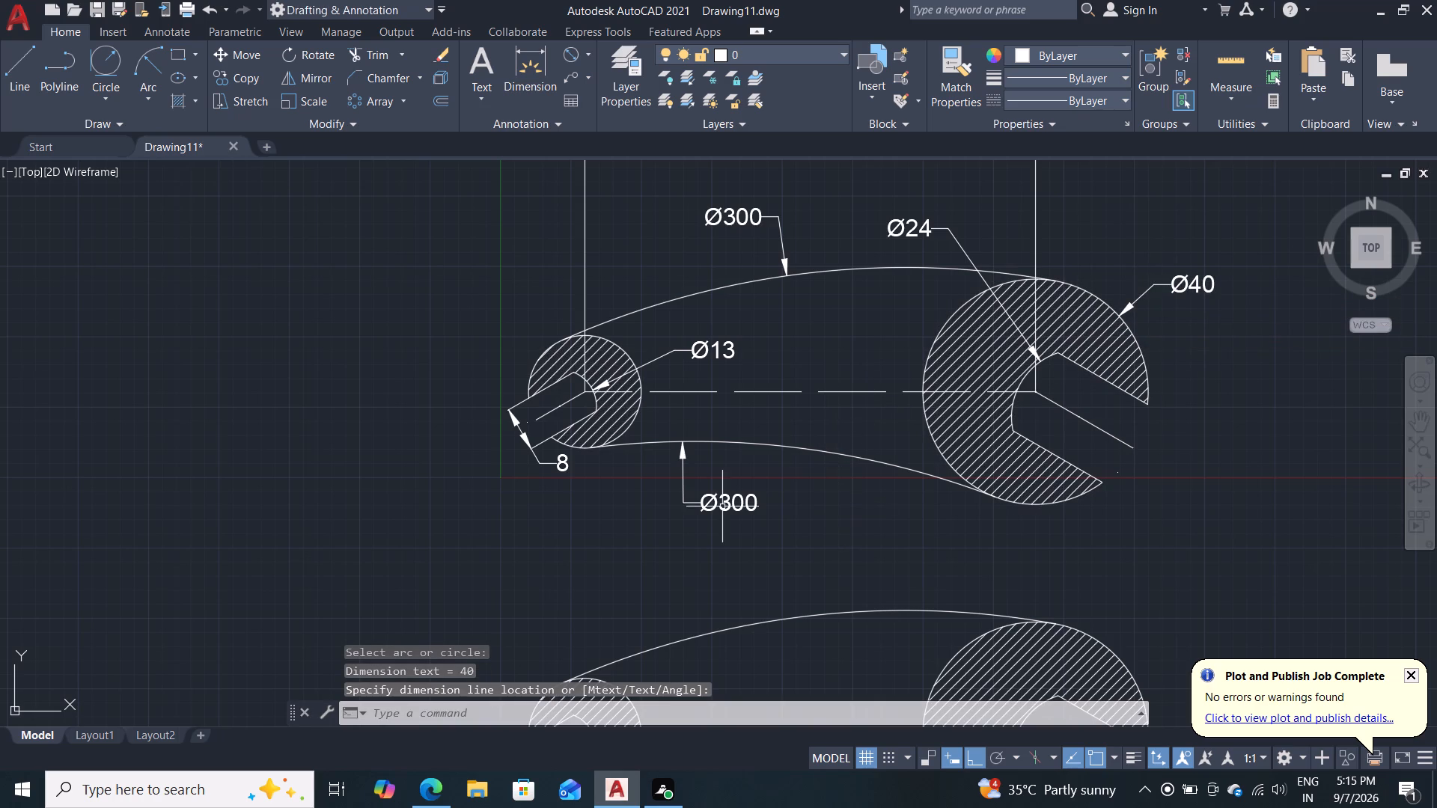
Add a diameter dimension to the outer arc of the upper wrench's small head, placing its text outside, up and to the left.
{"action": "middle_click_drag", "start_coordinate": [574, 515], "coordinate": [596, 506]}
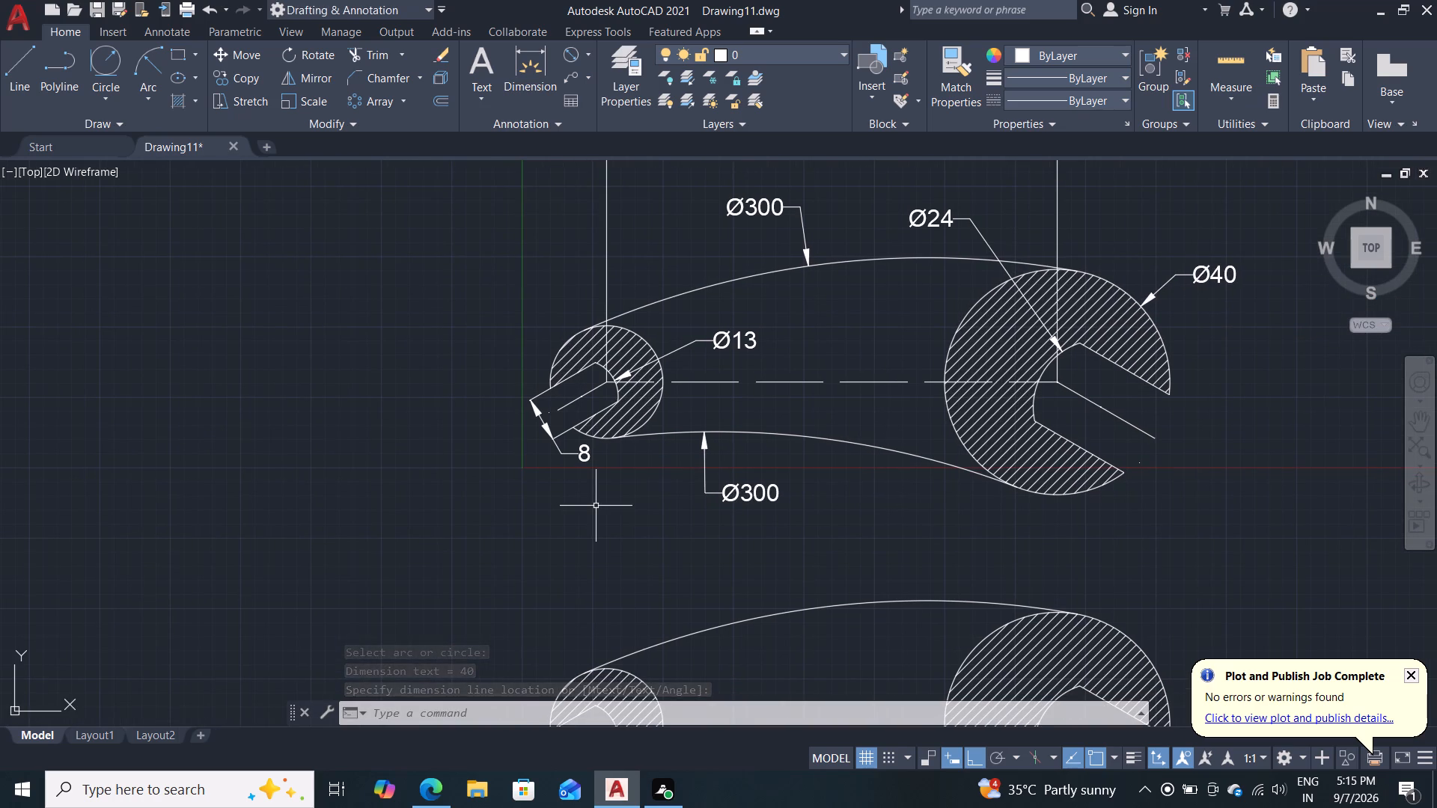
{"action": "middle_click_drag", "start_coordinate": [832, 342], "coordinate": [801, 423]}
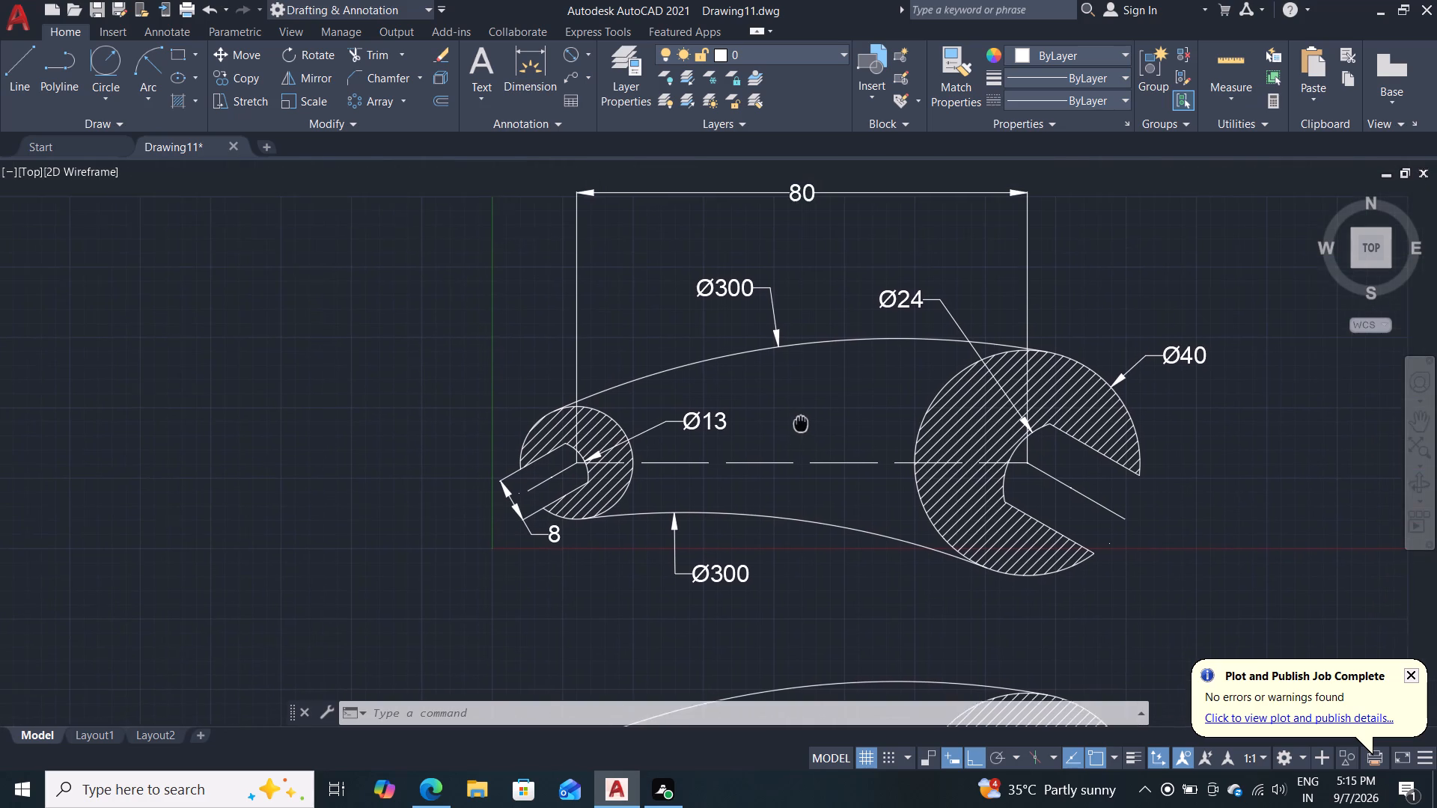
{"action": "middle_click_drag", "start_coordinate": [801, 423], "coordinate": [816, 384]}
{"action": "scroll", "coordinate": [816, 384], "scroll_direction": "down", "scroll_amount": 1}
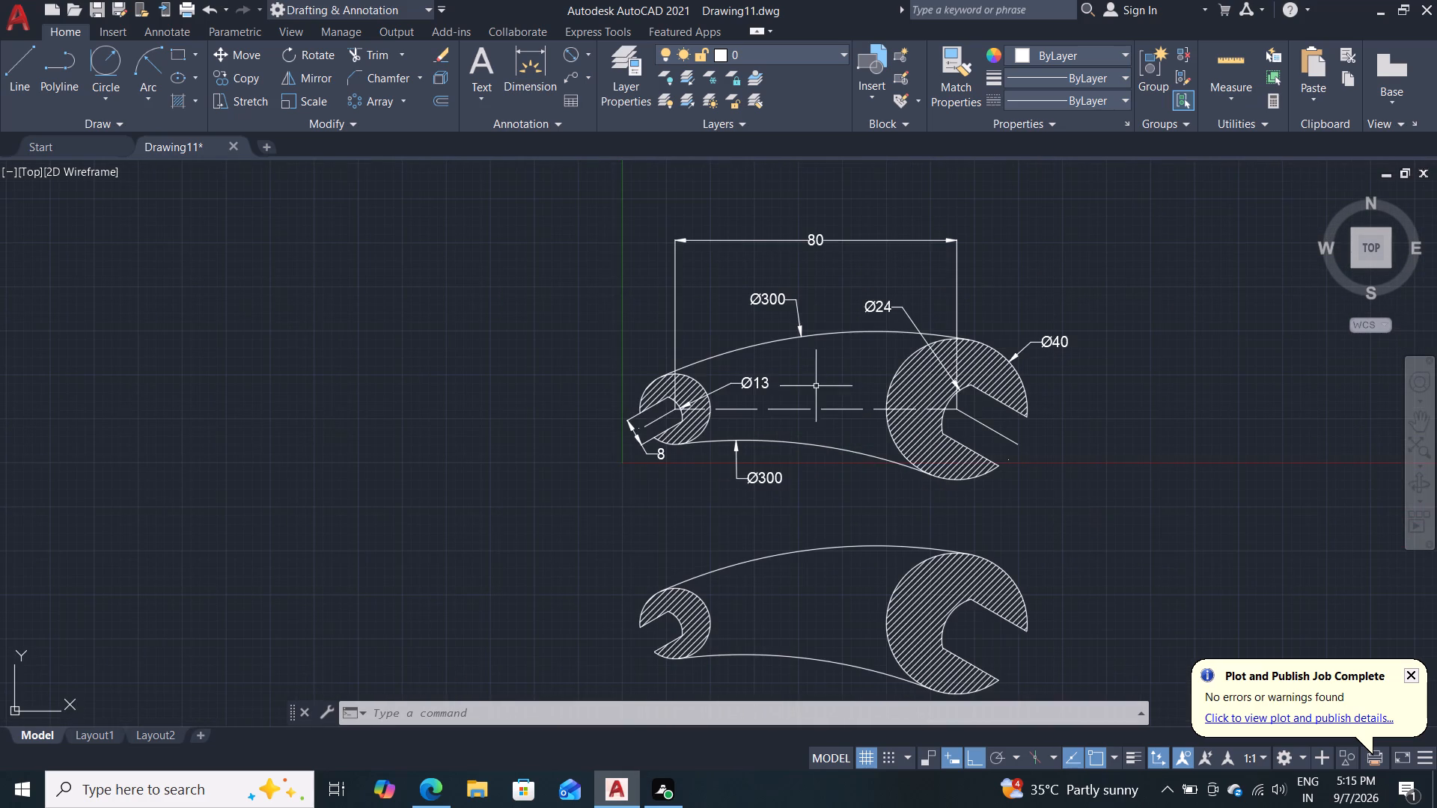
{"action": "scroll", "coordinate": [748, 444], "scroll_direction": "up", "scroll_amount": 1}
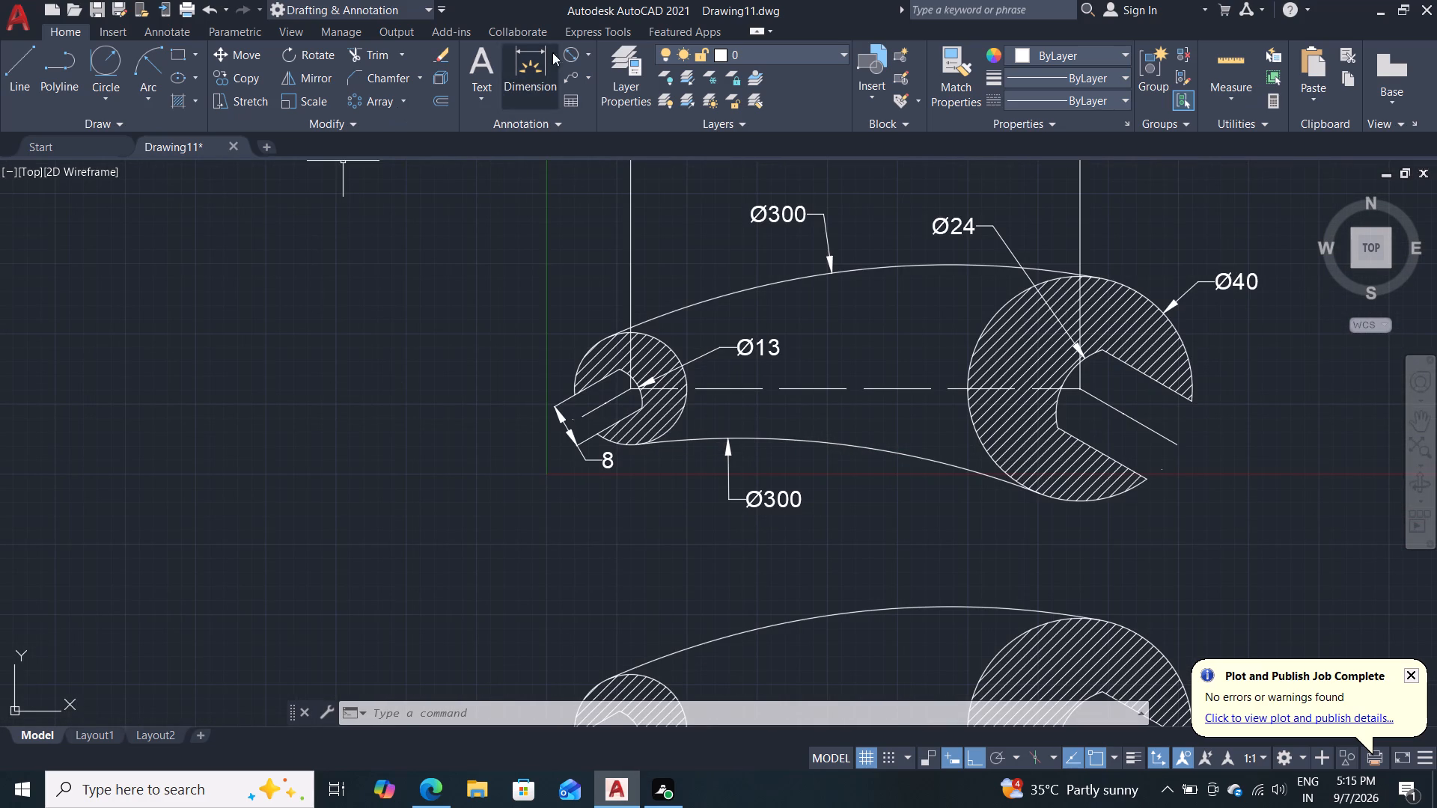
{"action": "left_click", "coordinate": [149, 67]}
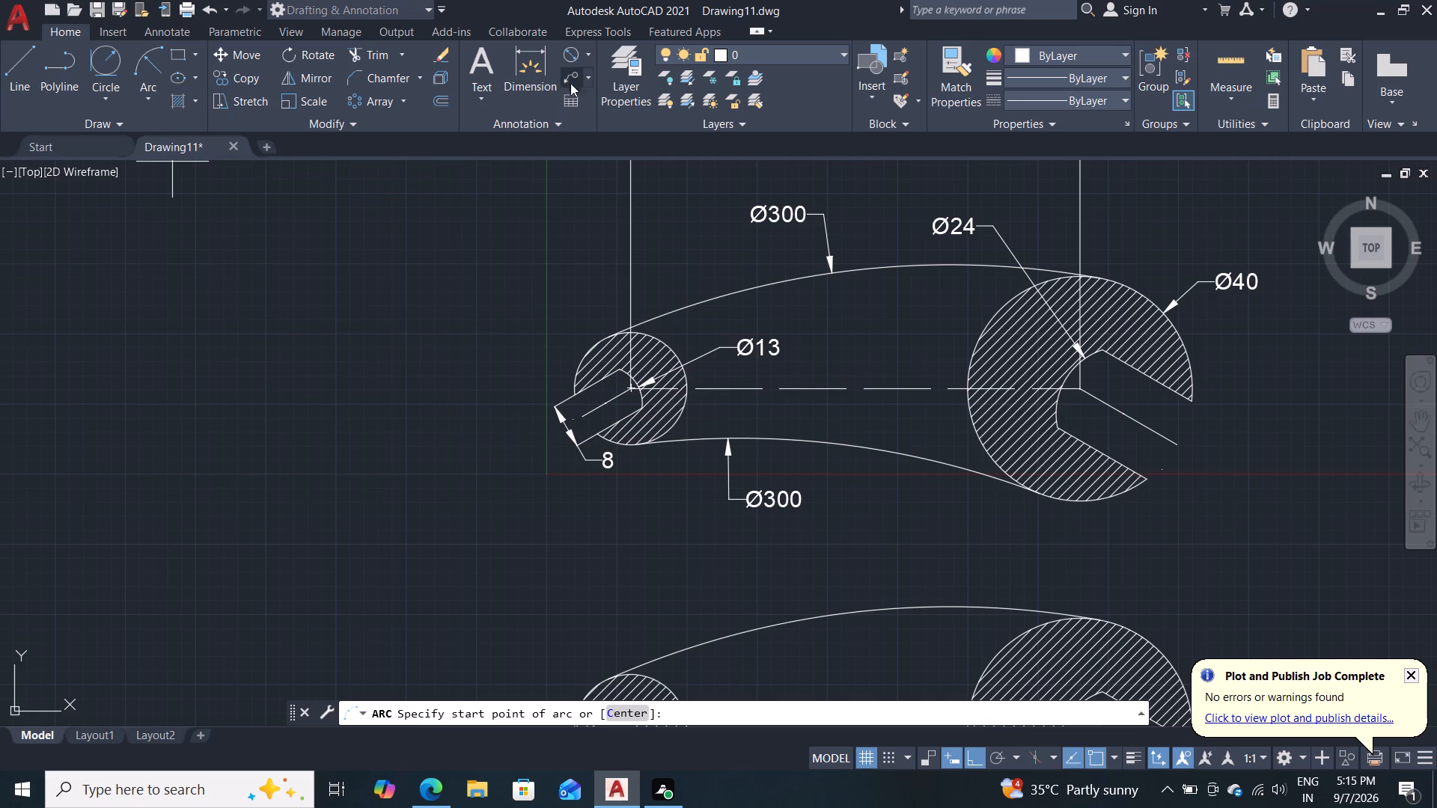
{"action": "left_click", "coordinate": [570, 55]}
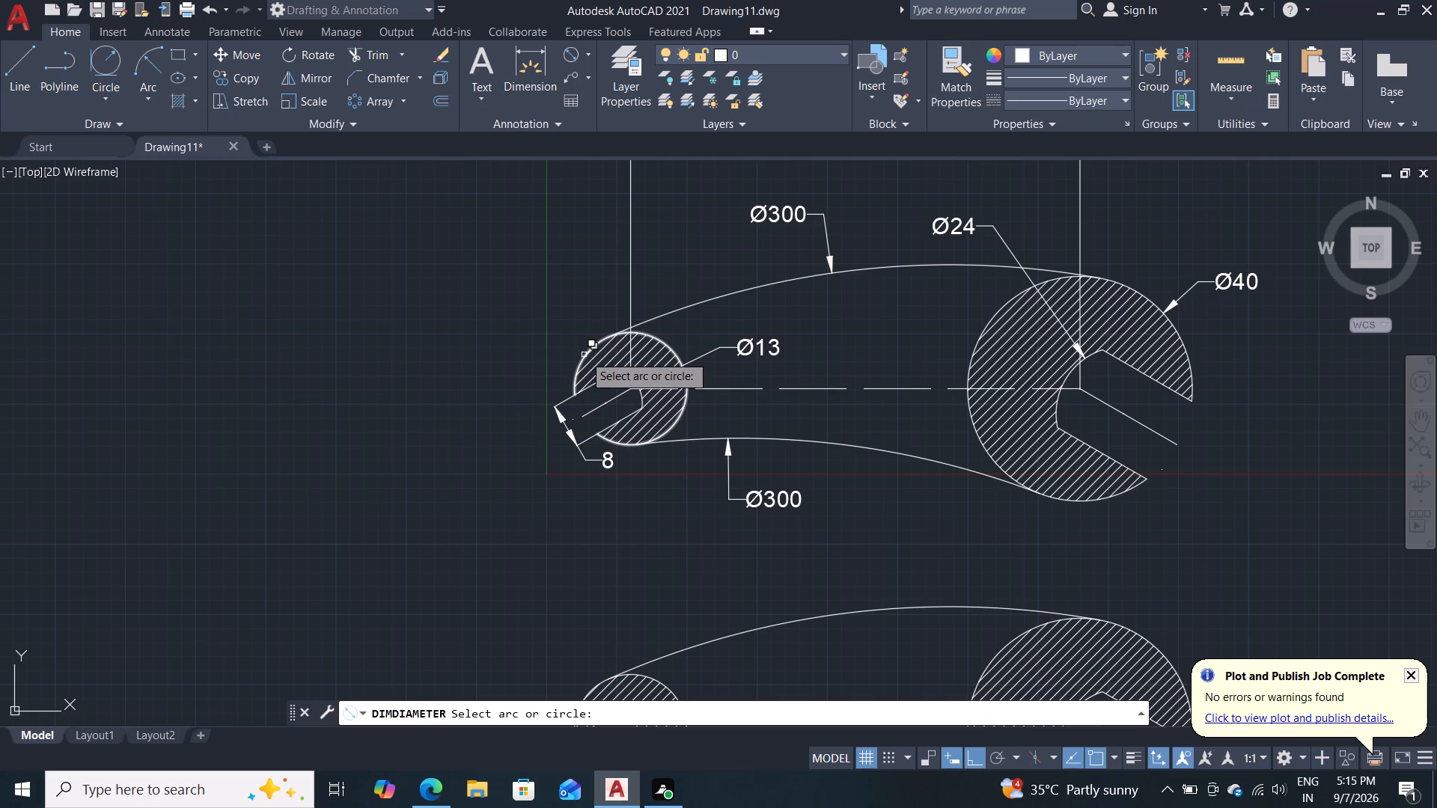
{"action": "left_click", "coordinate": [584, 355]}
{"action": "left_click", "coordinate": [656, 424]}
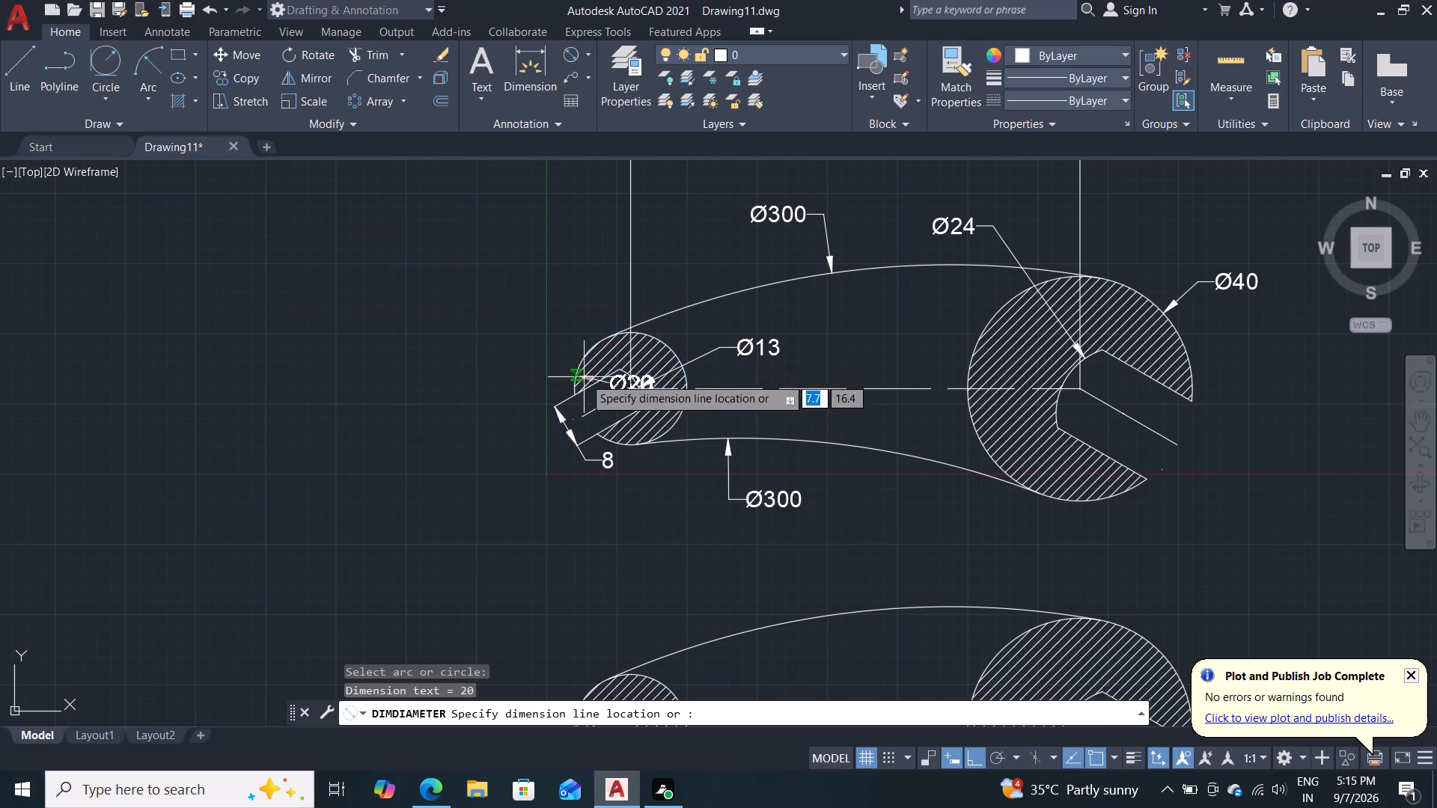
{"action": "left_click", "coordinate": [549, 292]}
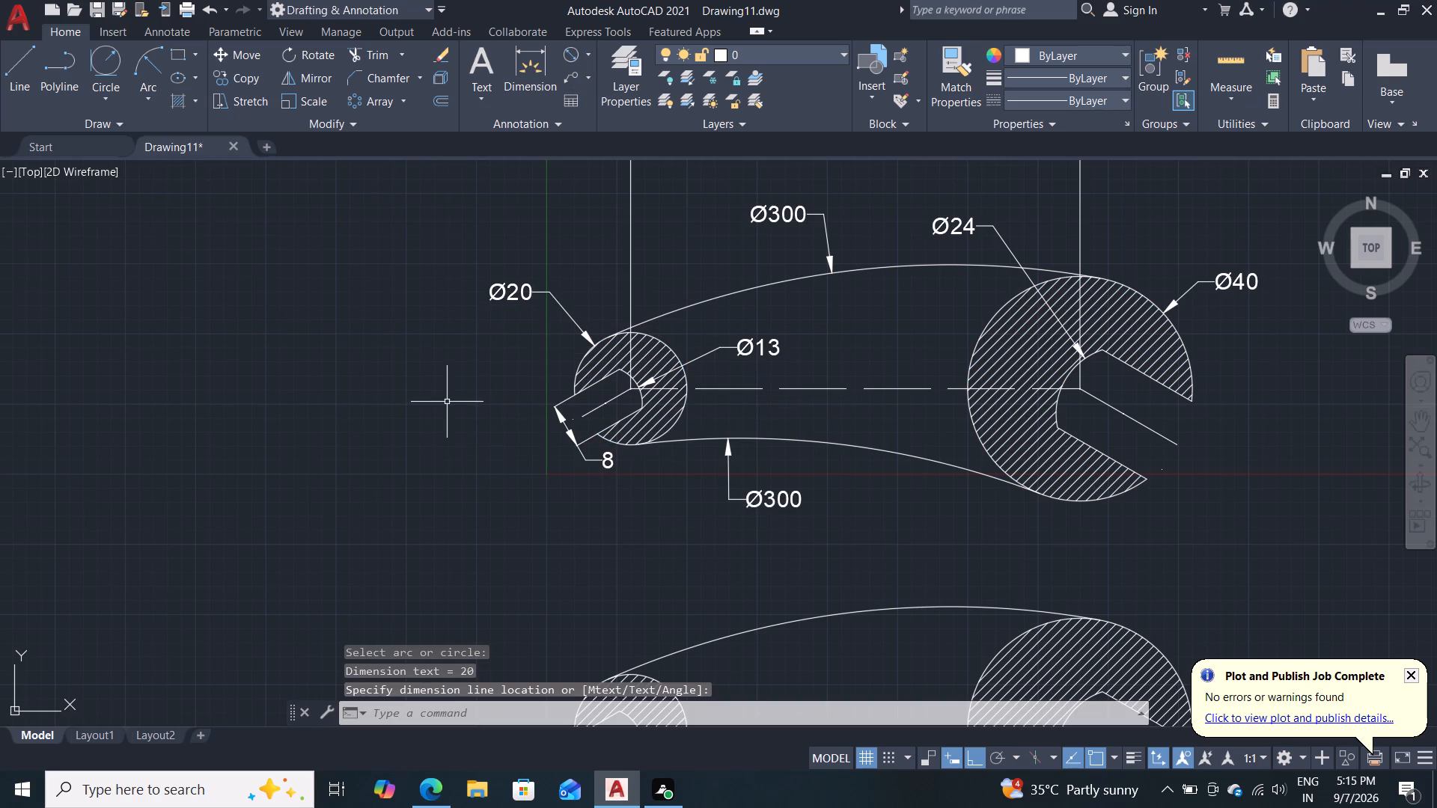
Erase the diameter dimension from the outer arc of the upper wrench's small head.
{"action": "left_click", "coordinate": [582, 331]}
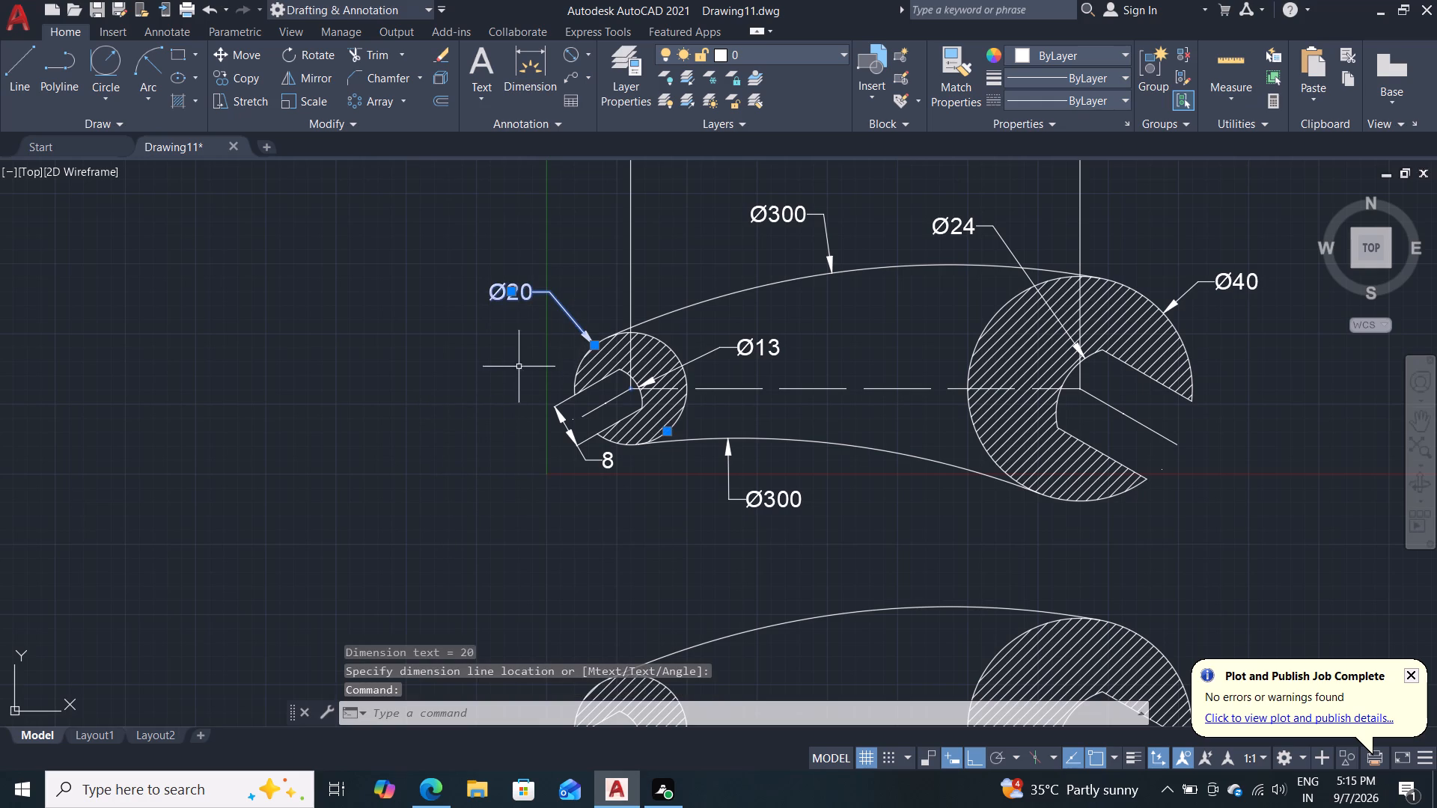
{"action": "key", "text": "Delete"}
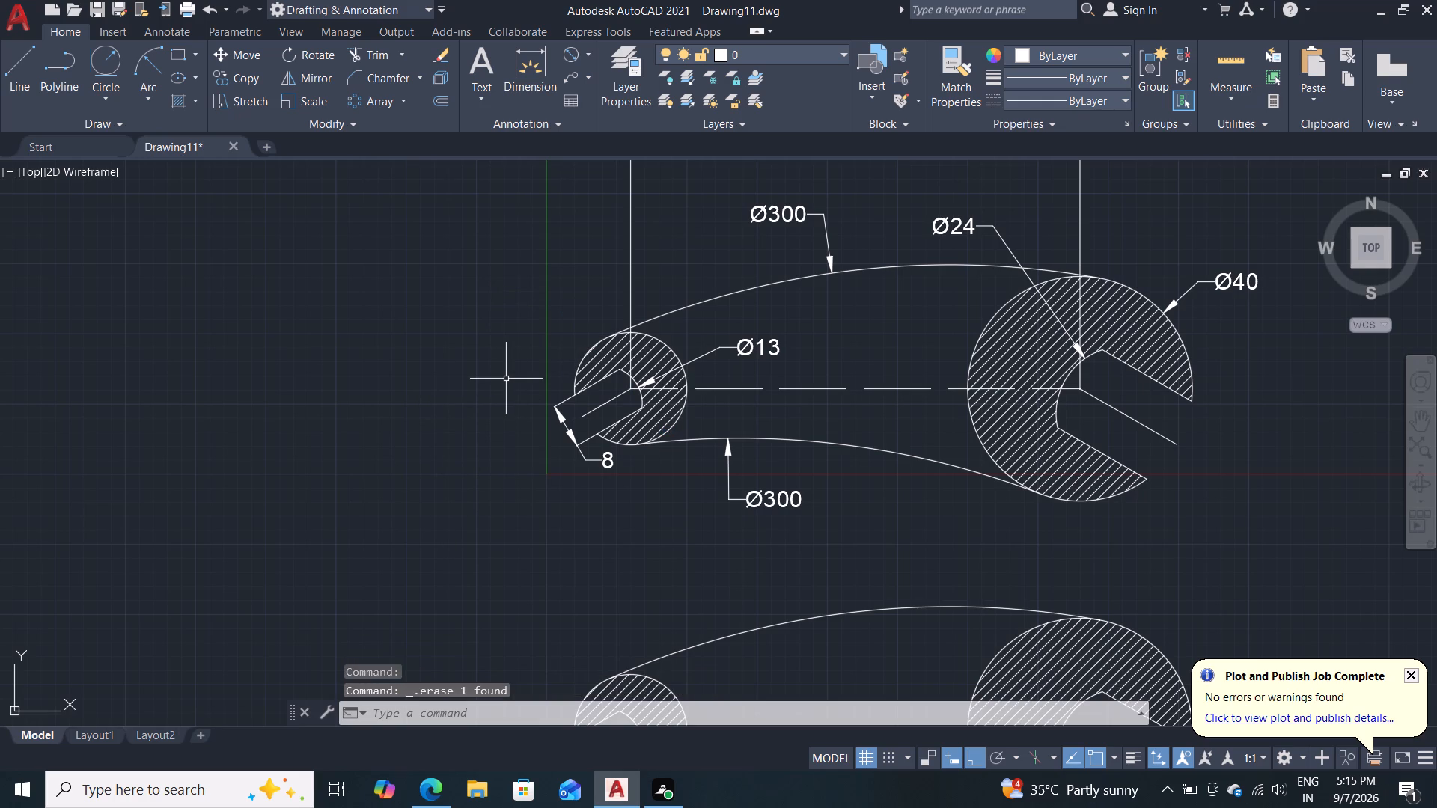
Add a radius dimension to the outer arc of the upper wrench's small head, placing its text outside, up and to the left.
{"action": "left_click", "coordinate": [587, 51]}
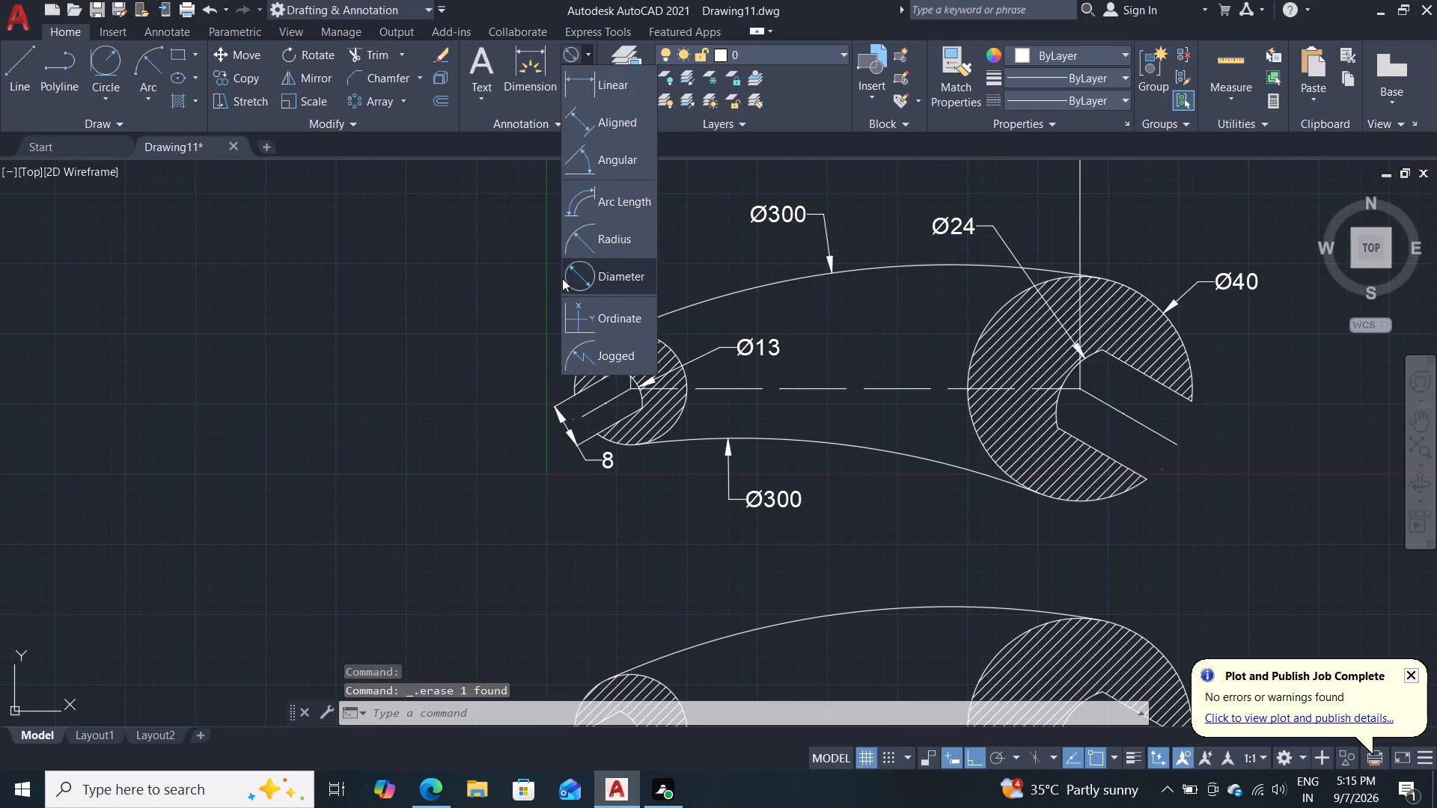
{"action": "left_click", "coordinate": [608, 241]}
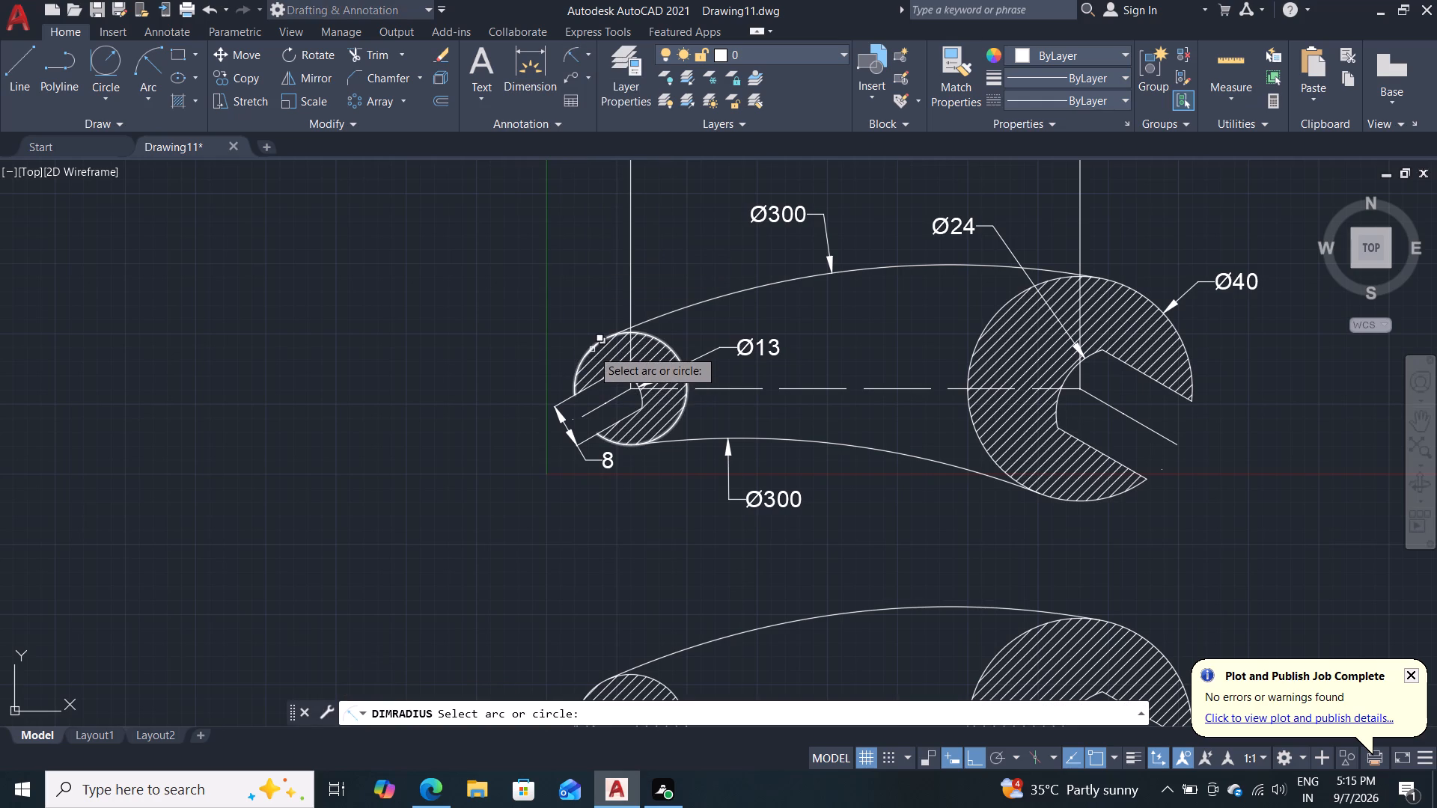
{"action": "left_click", "coordinate": [592, 349]}
{"action": "left_click", "coordinate": [641, 417]}
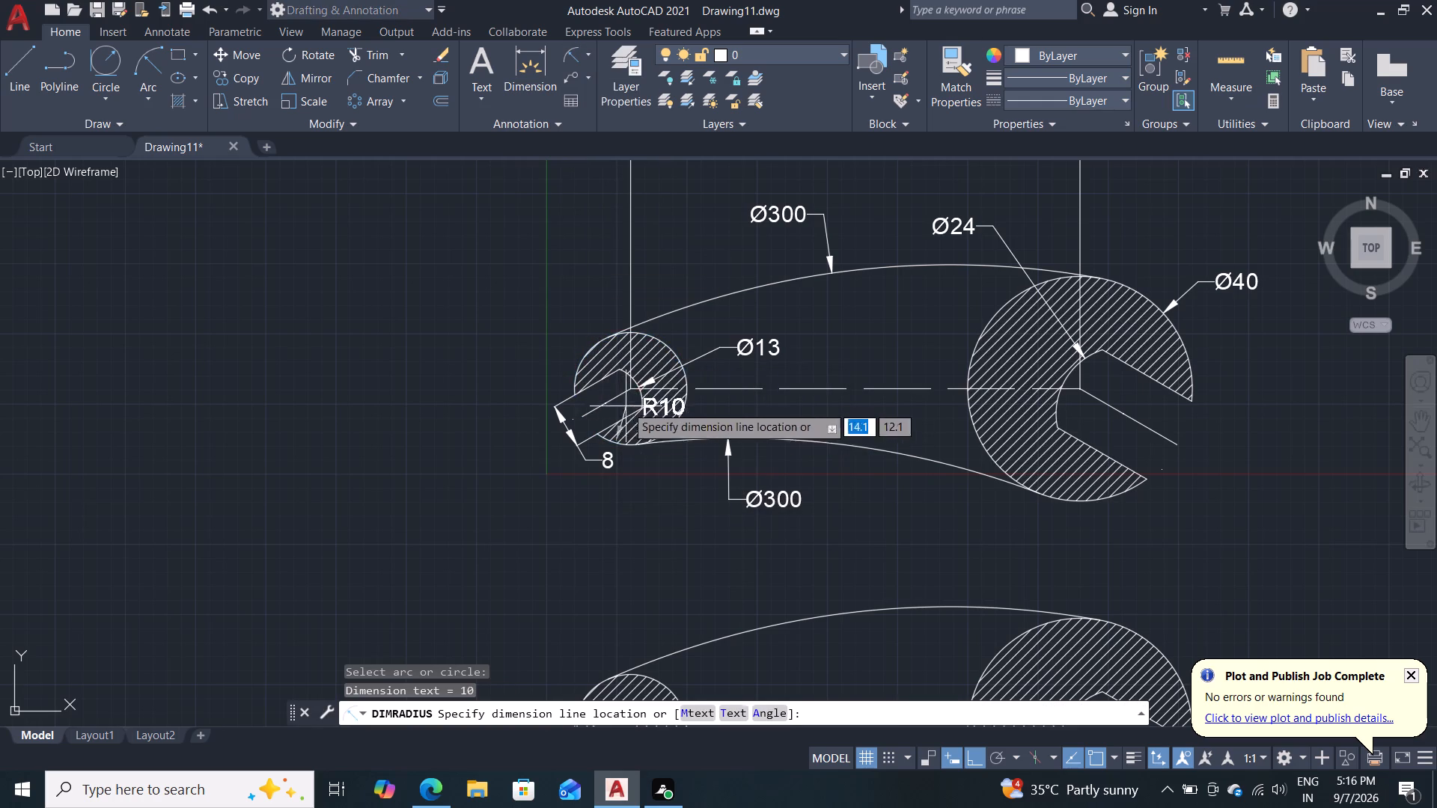
{"action": "left_click", "coordinate": [554, 283]}
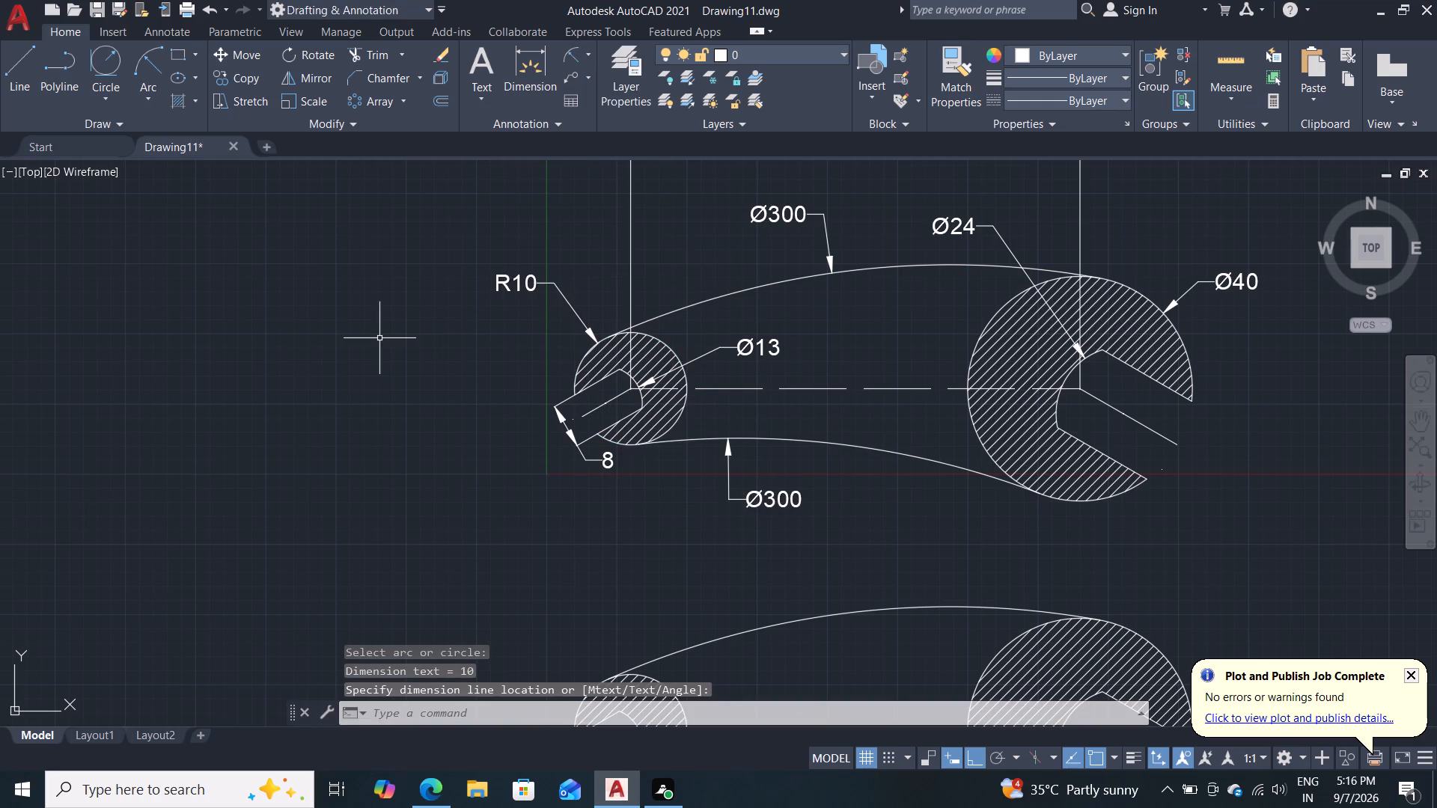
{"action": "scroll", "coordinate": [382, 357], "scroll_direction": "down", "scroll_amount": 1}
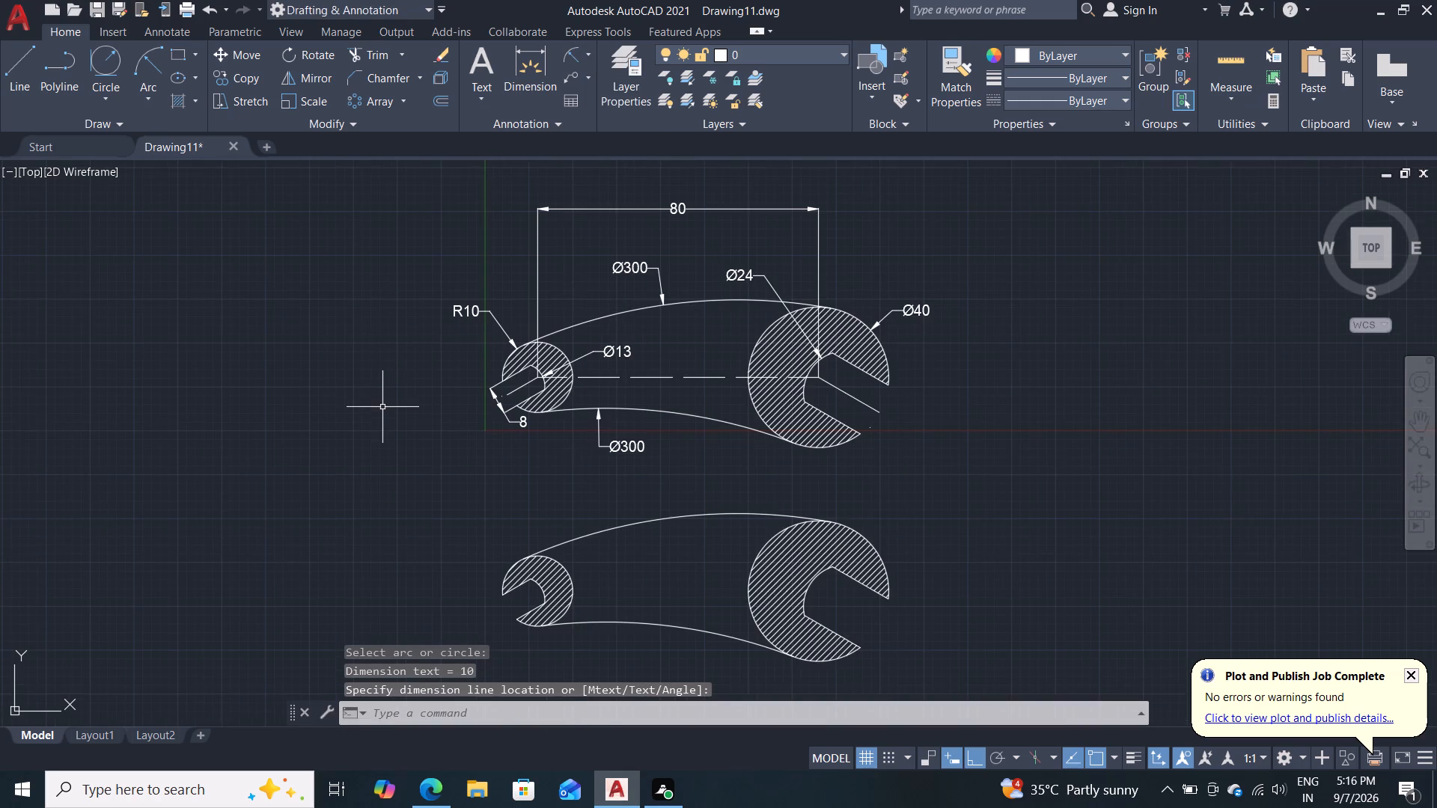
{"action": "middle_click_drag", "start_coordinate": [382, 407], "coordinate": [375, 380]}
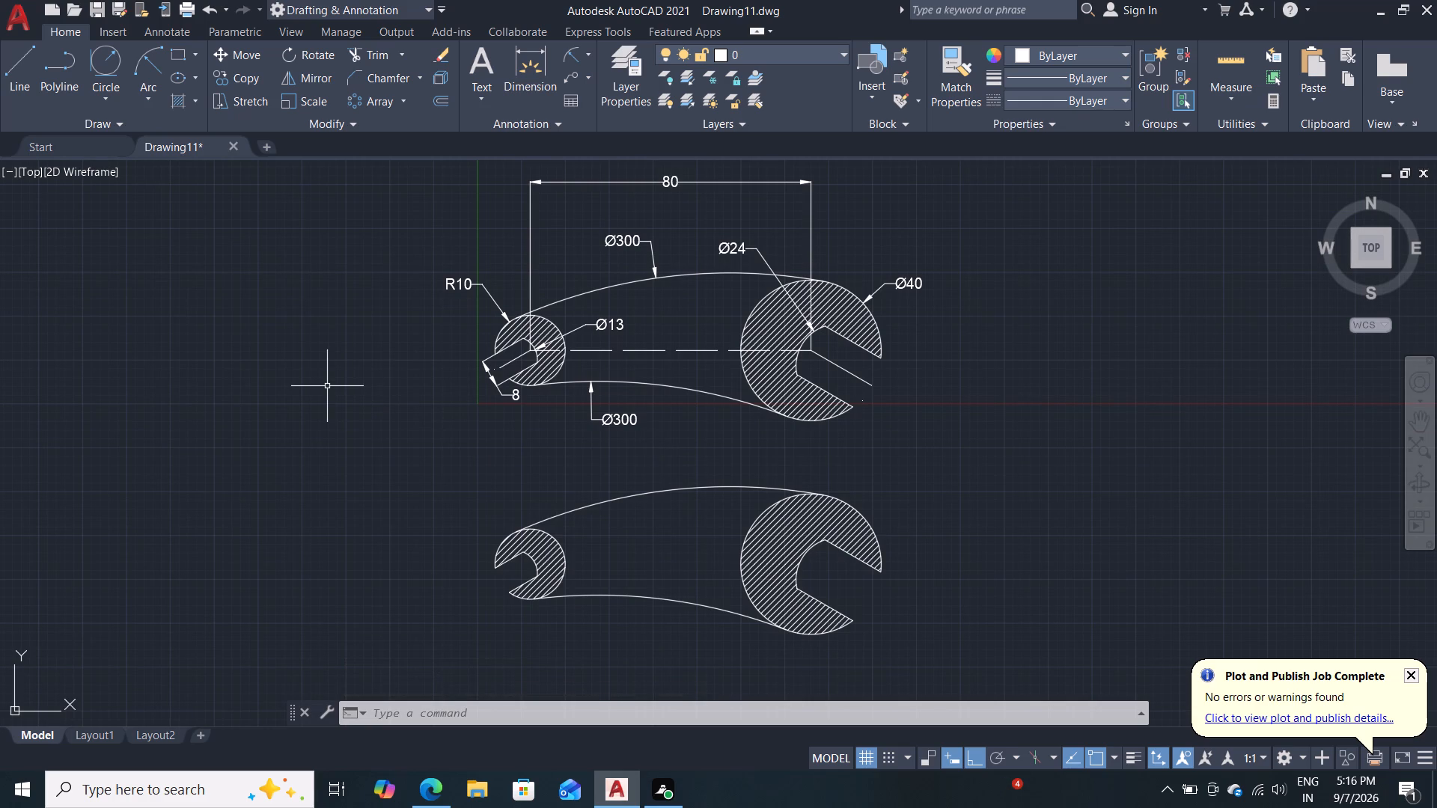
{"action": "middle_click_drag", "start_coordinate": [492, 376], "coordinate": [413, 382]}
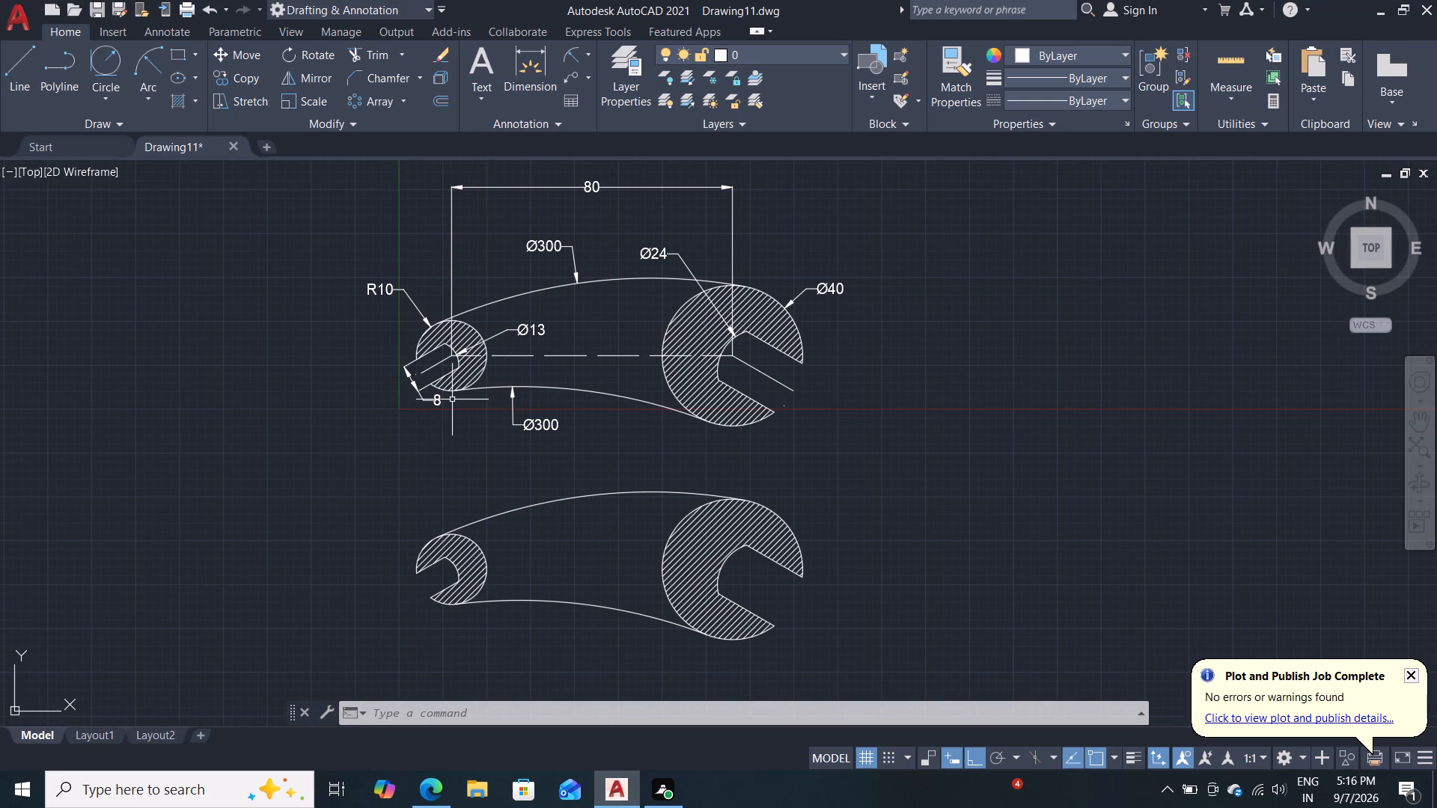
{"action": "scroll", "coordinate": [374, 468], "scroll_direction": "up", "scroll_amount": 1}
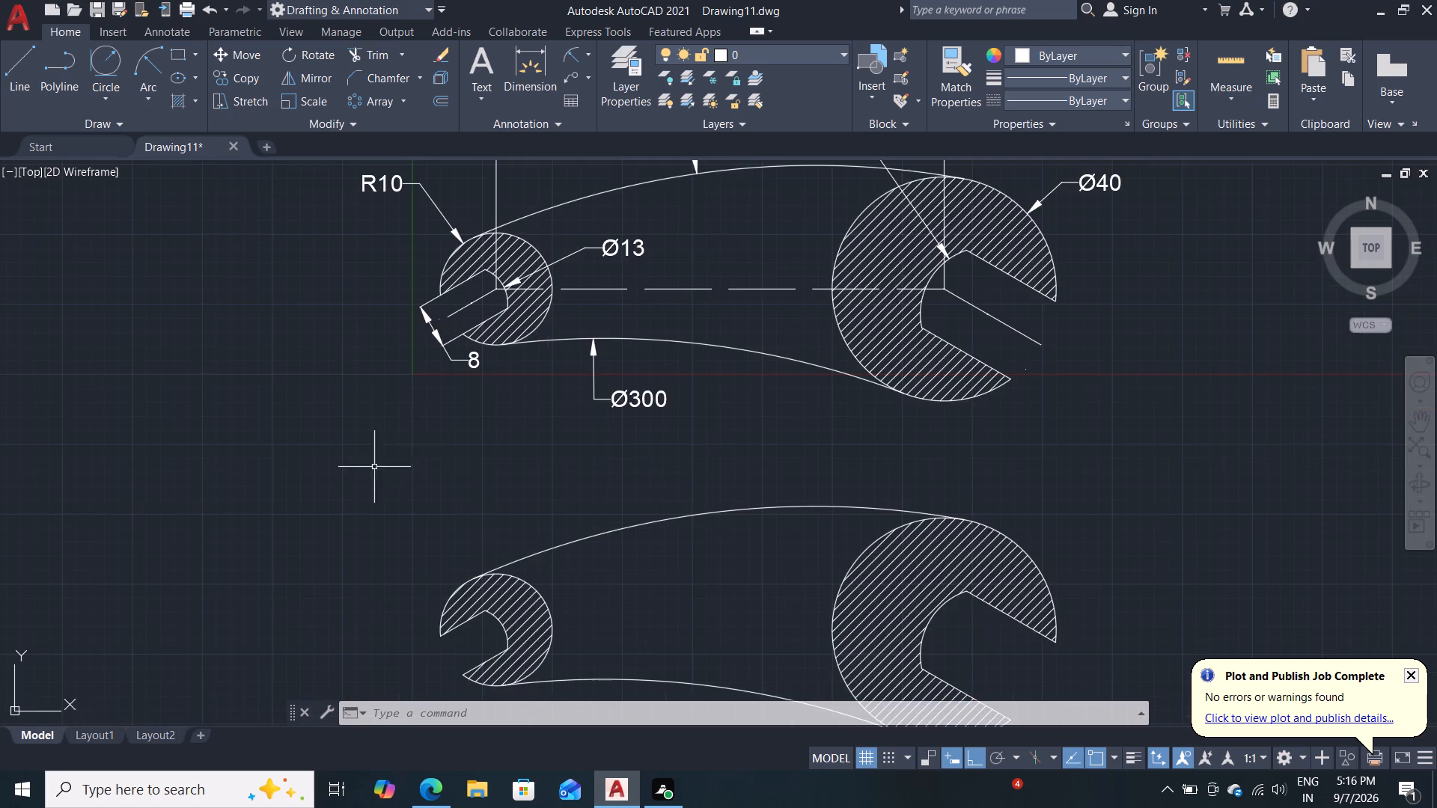
Add an aligned dimension across the mouth of the upper wrench's large slot, between the two jaw tips, placed just outside the opening.
{"action": "scroll", "coordinate": [426, 437], "scroll_direction": "down", "scroll_amount": 1}
{"action": "middle_click_drag", "start_coordinate": [492, 428], "coordinate": [440, 475]}
{"action": "scroll", "coordinate": [441, 460], "scroll_direction": "up", "scroll_amount": 1}
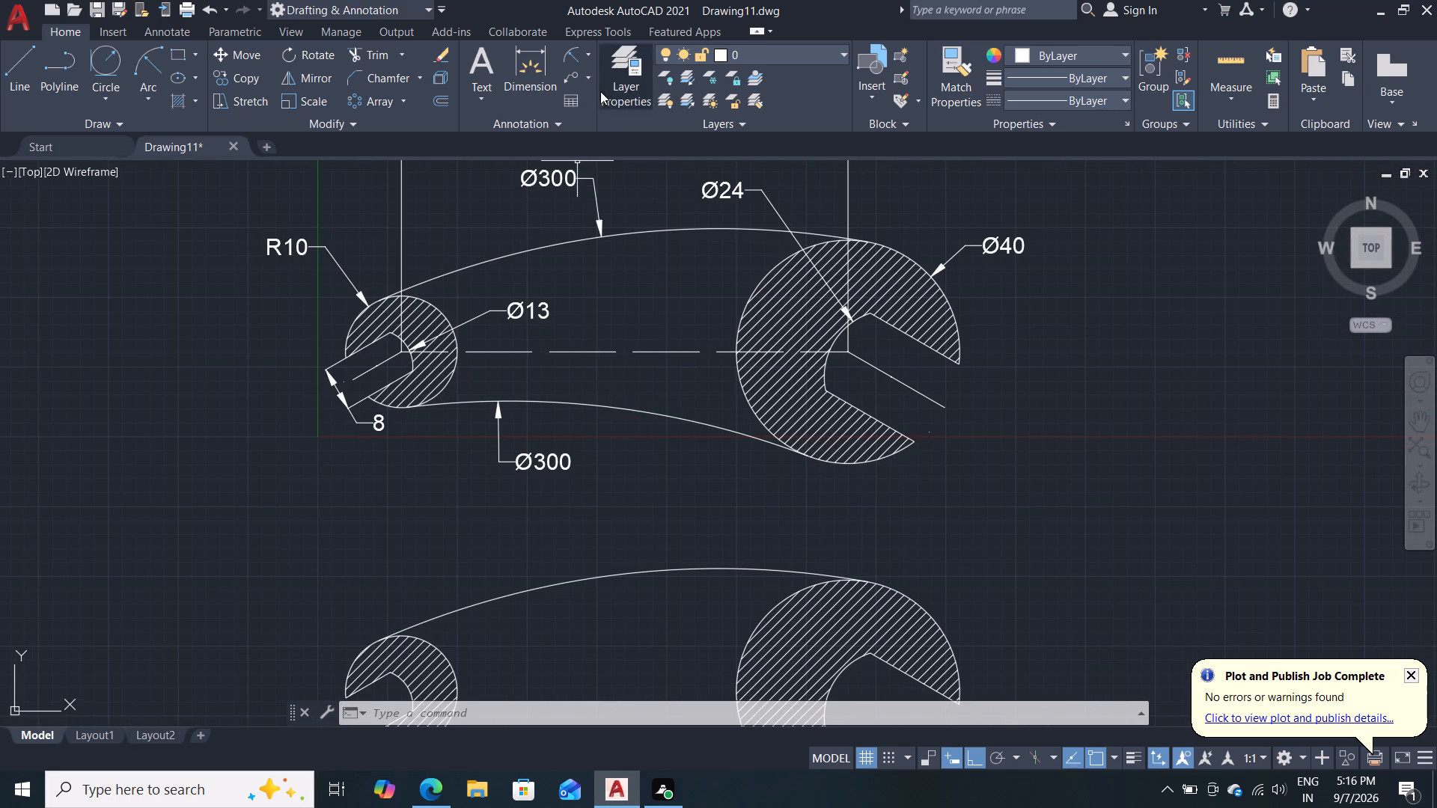
{"action": "left_click", "coordinate": [591, 53]}
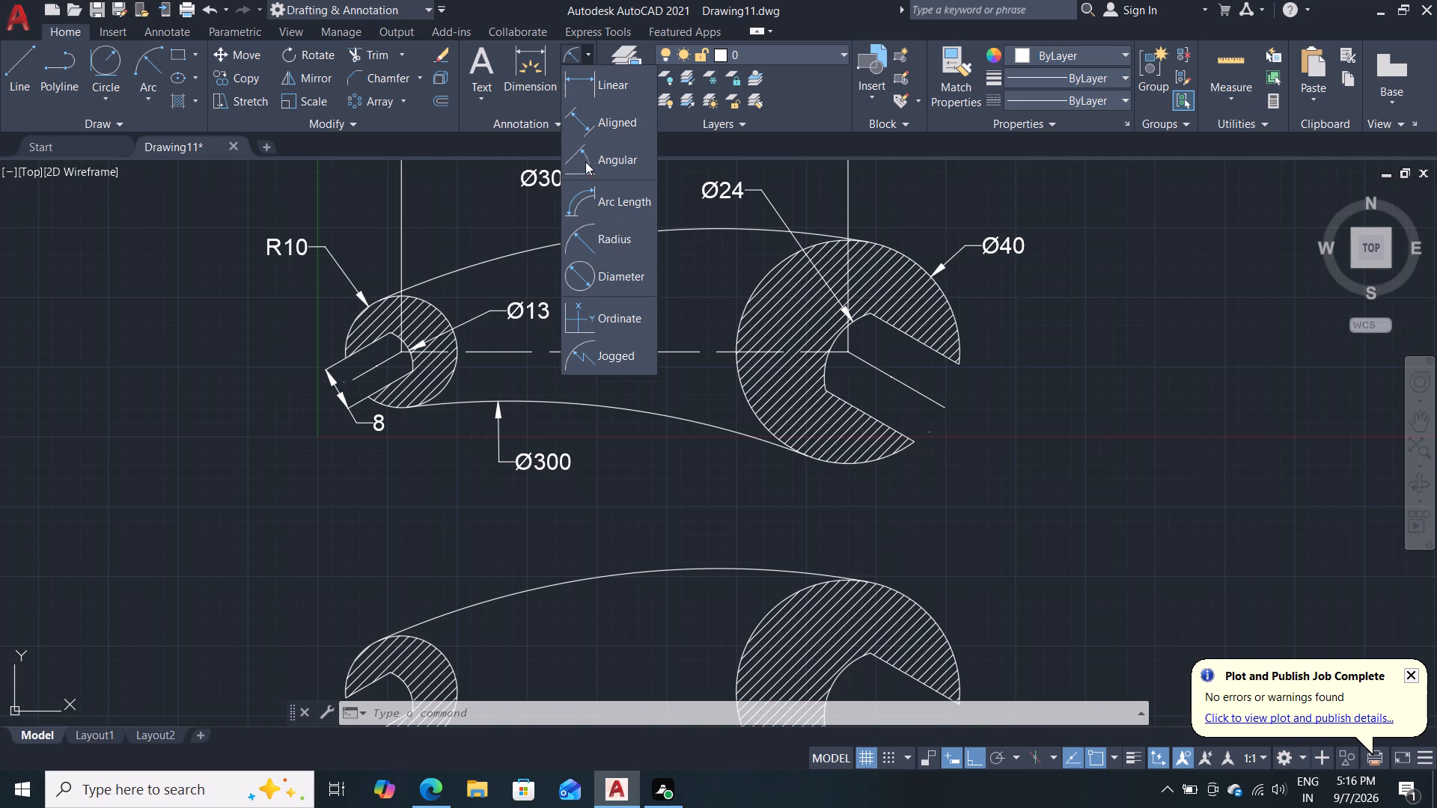
{"action": "left_click", "coordinate": [608, 113]}
{"action": "scroll", "coordinate": [976, 391], "scroll_direction": "up", "scroll_amount": 2}
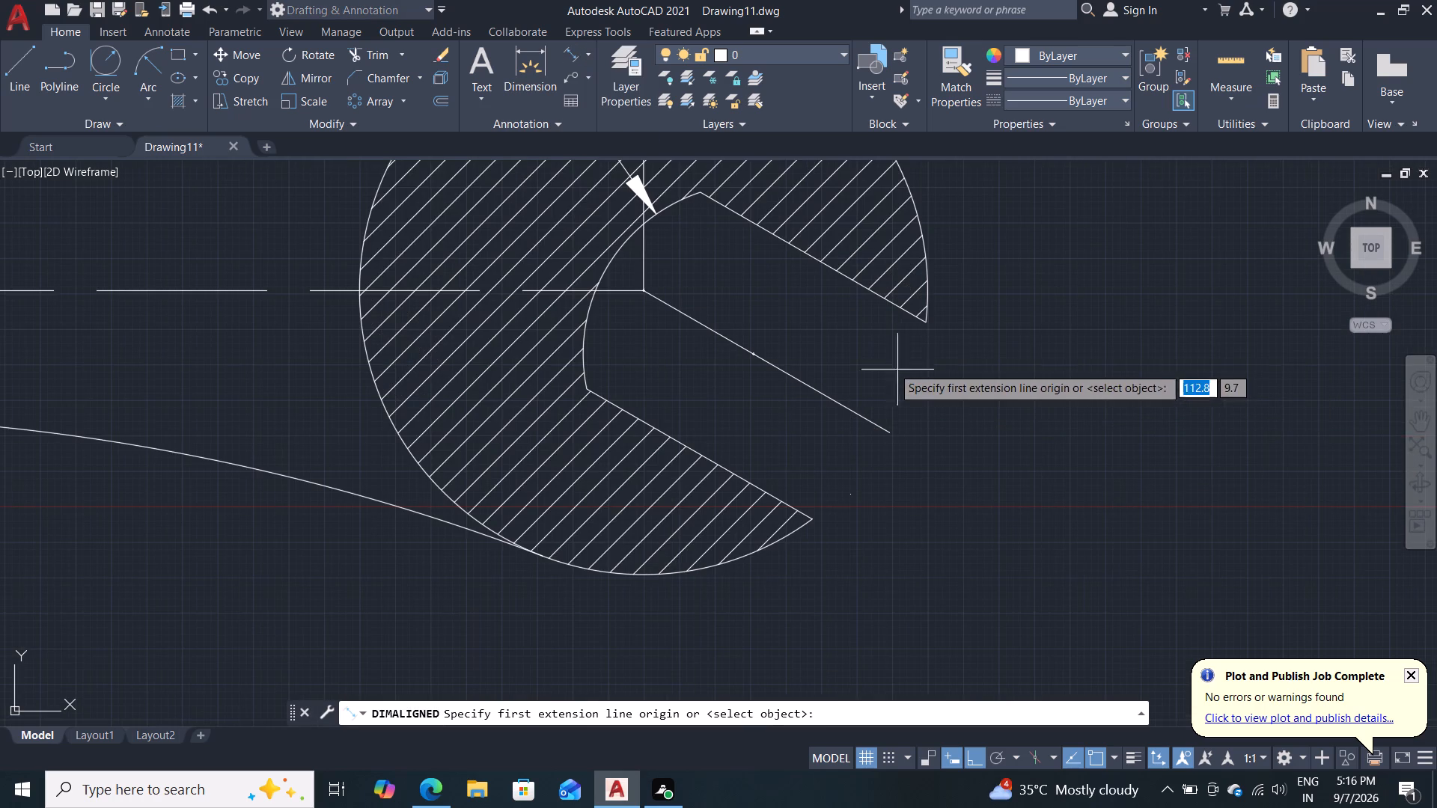
{"action": "left_click", "coordinate": [927, 328]}
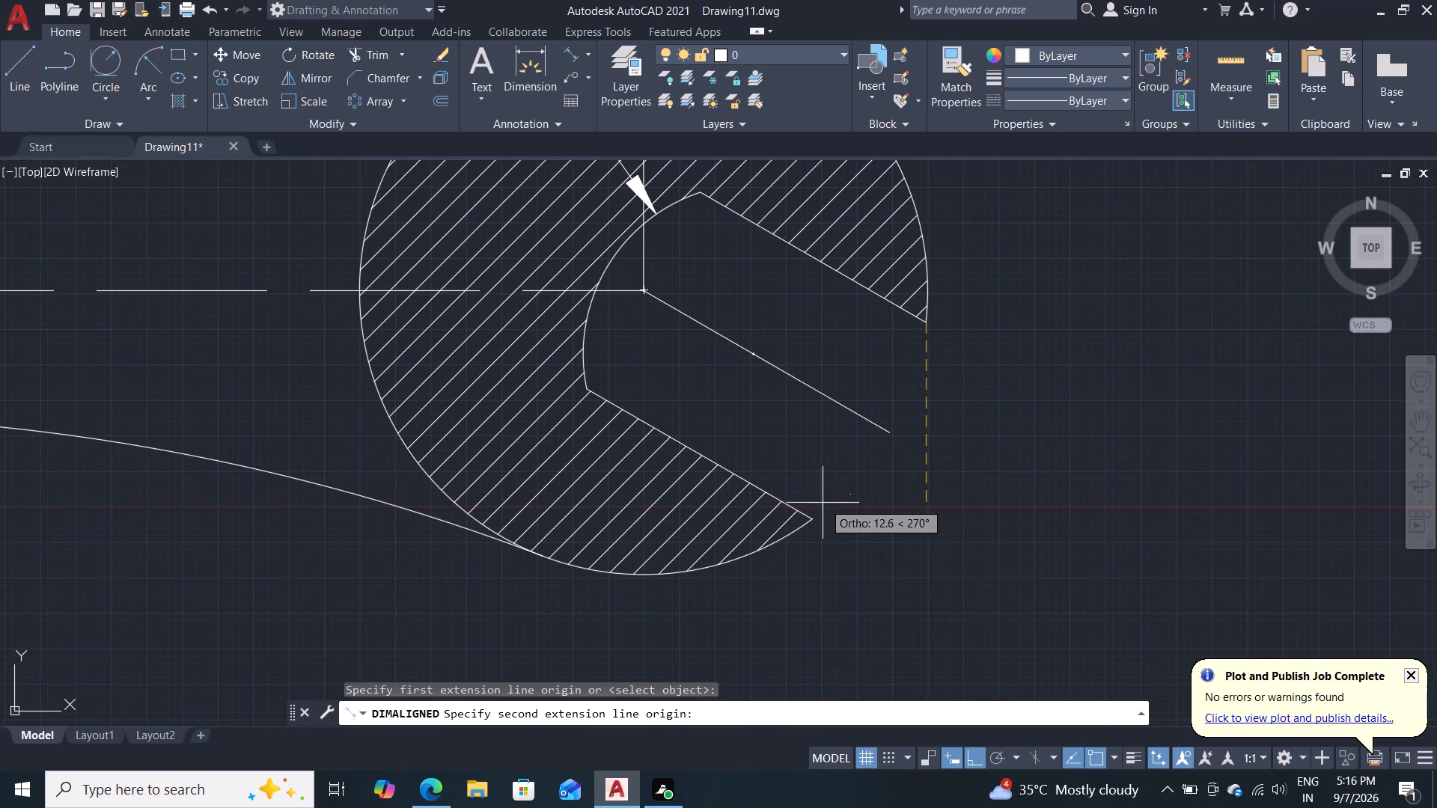
{"action": "left_click", "coordinate": [813, 519]}
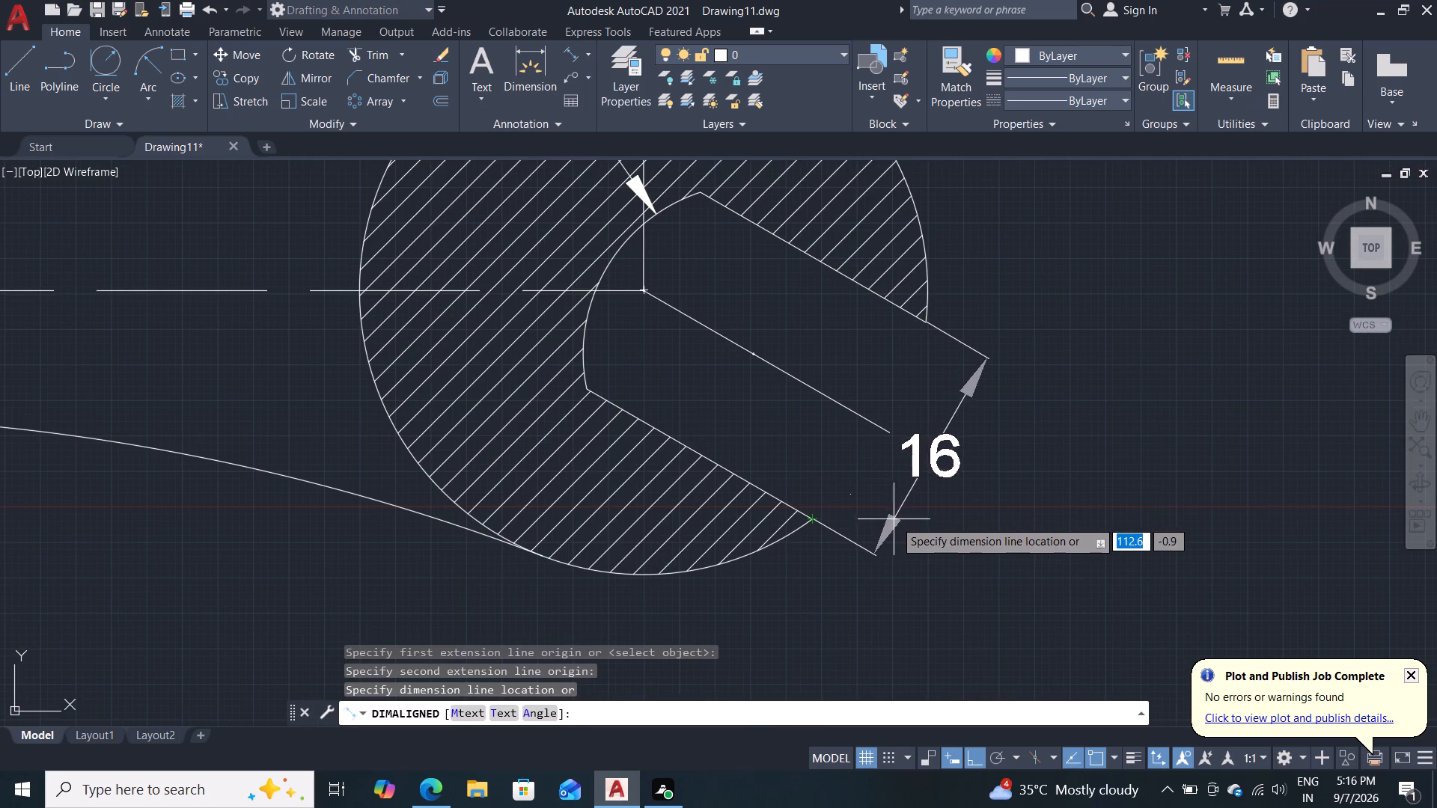
{"action": "left_click", "coordinate": [903, 524]}
{"action": "scroll", "coordinate": [951, 512], "scroll_direction": "down", "scroll_amount": 2}
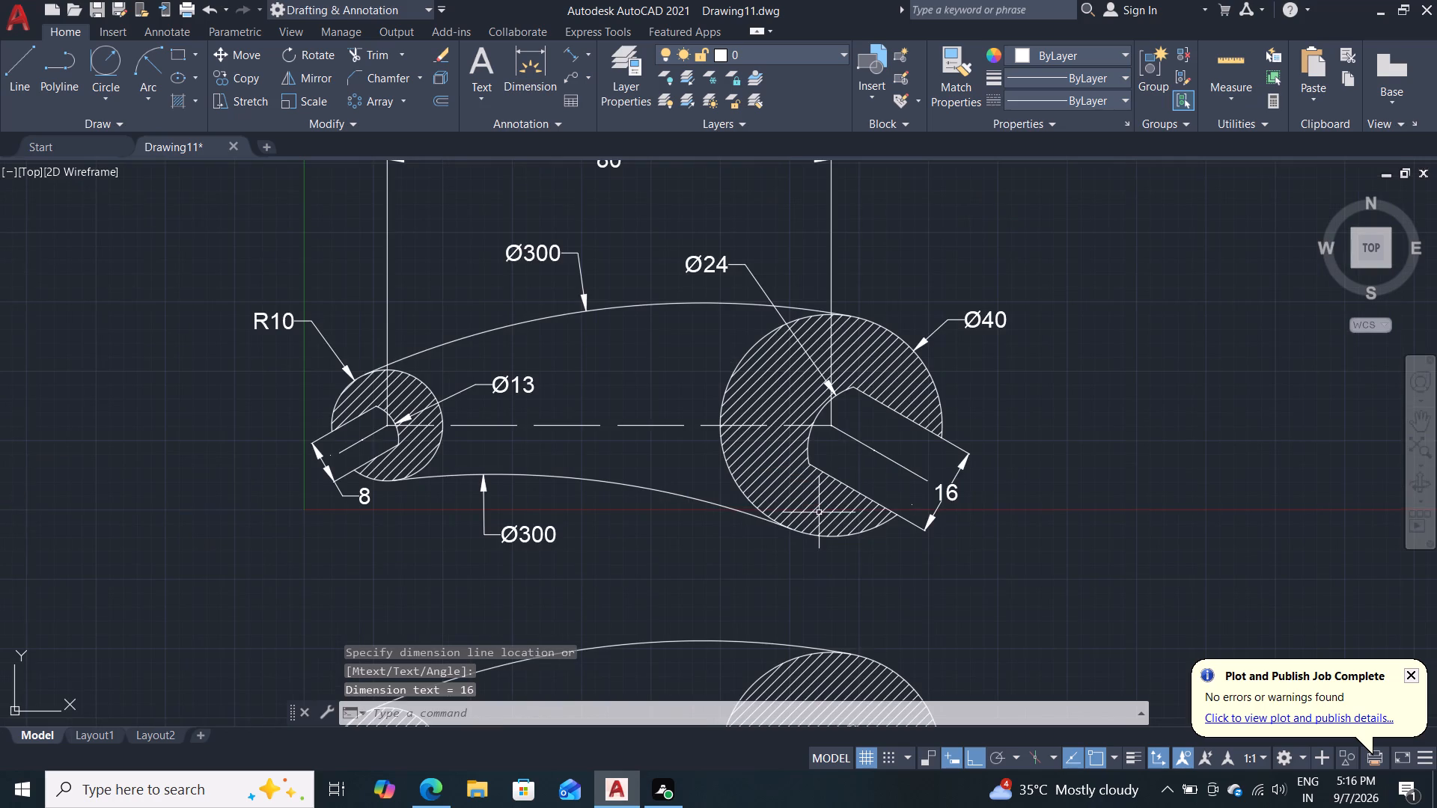
{"action": "middle_click", "coordinate": [706, 547]}
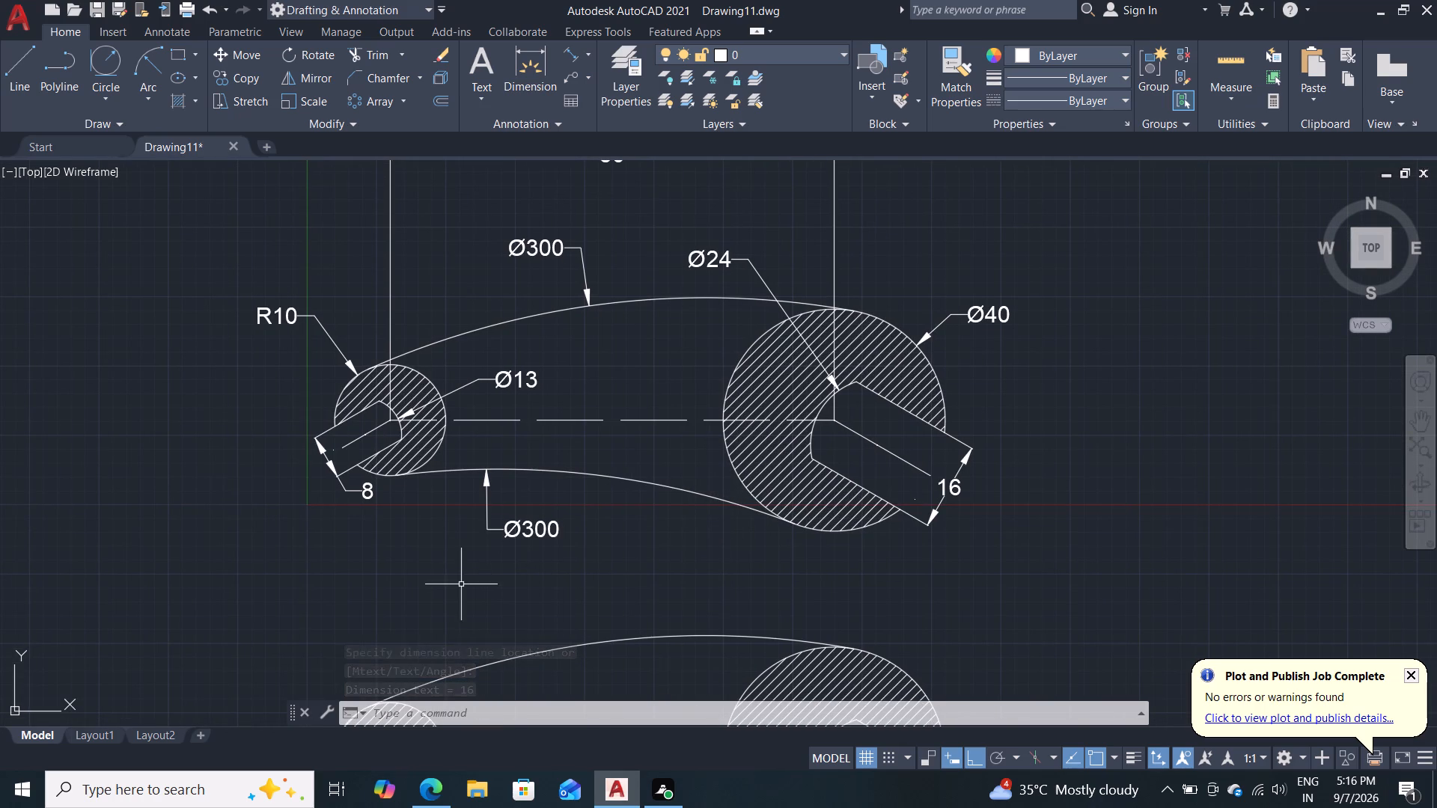
{"action": "key", "text": "Escape"}
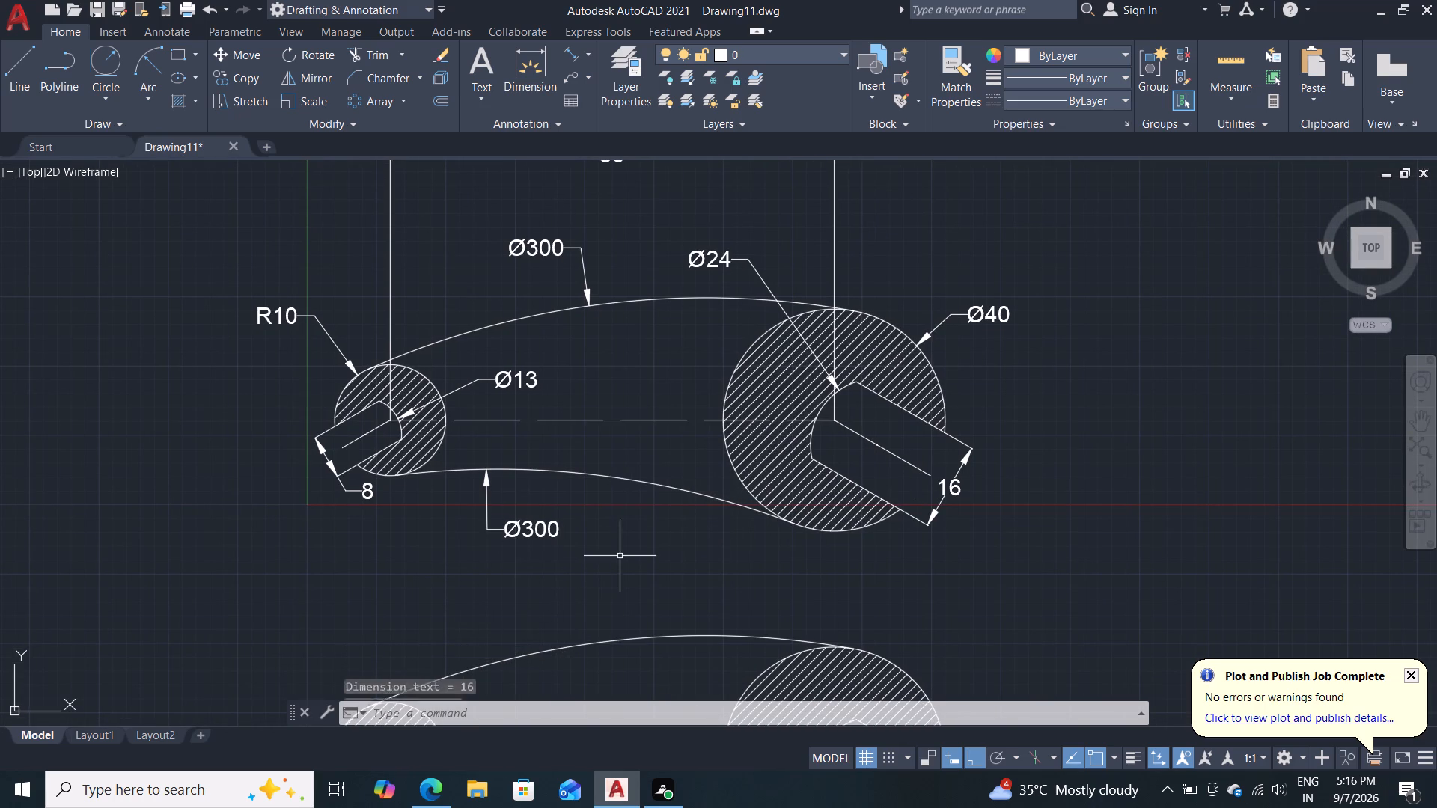
{"action": "key", "text": "Escape"}
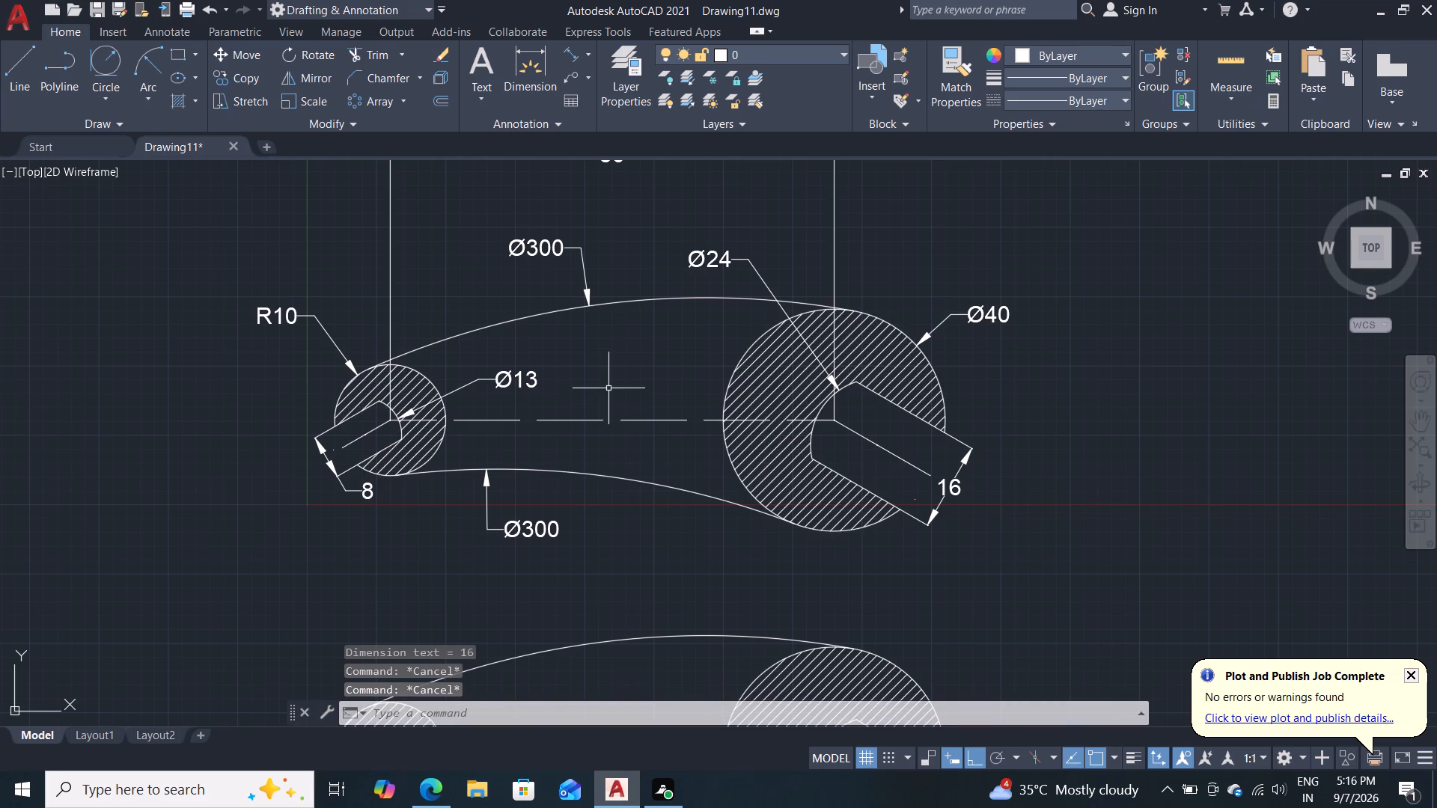
Run Overkill on the whole upper wrench, including its dimensions, with the default comparison settings and tolerance 0.000001.
{"action": "middle_click_drag", "start_coordinate": [611, 382], "coordinate": [733, 260]}
{"action": "scroll", "coordinate": [749, 453], "scroll_direction": "down", "scroll_amount": 2}
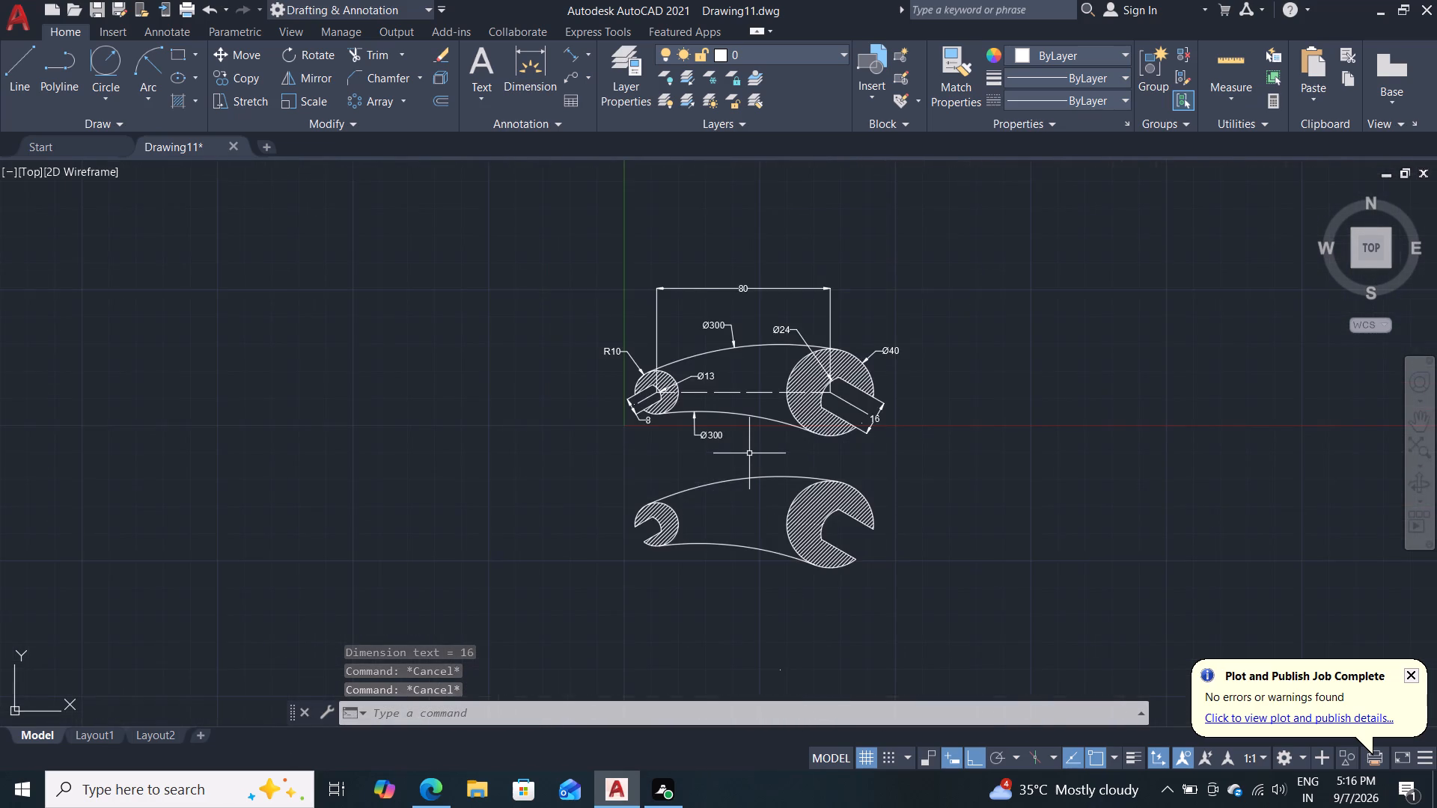
{"action": "scroll", "coordinate": [749, 453], "scroll_direction": "up", "scroll_amount": 1}
{"action": "left_click", "coordinate": [1038, 201]}
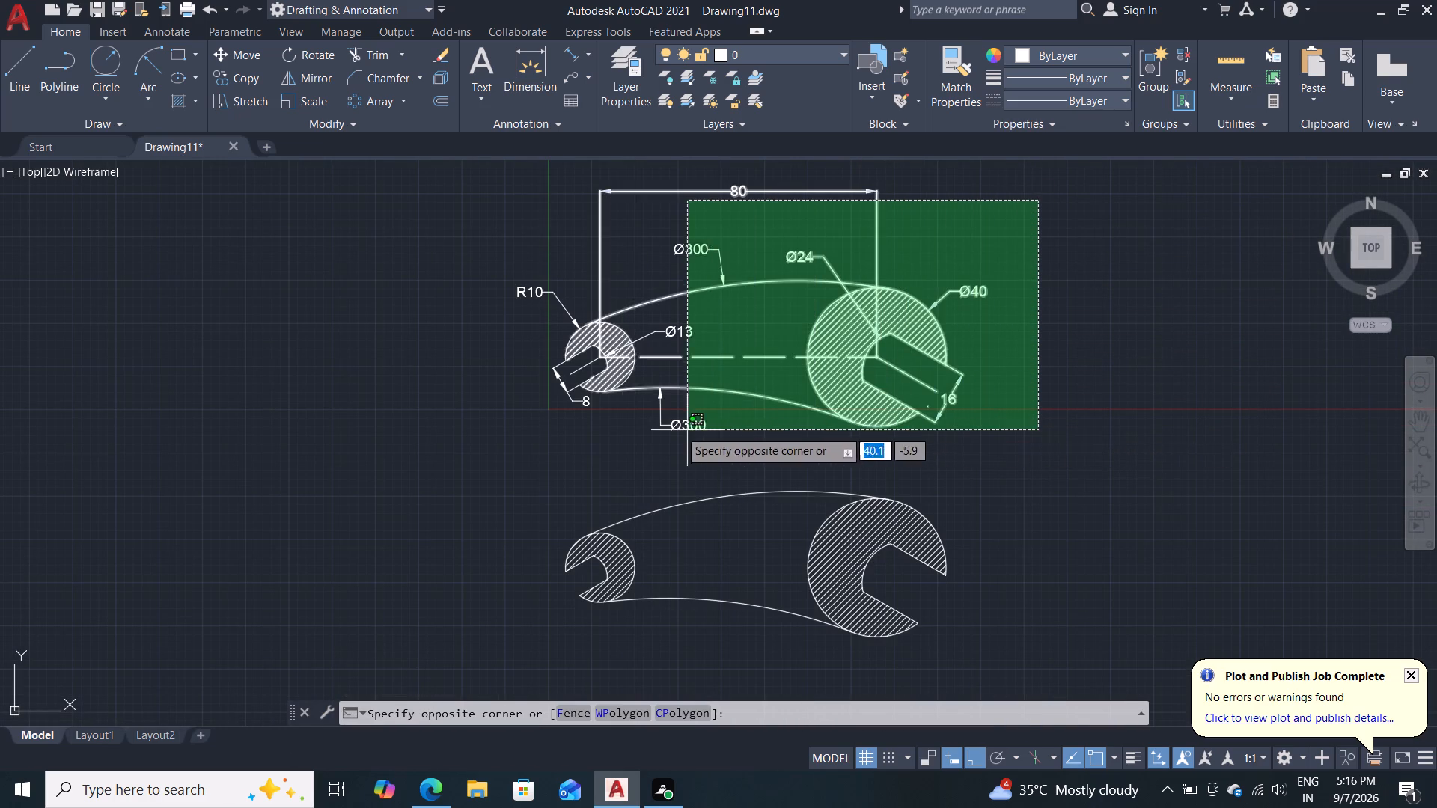
{"action": "left_click", "coordinate": [501, 430]}
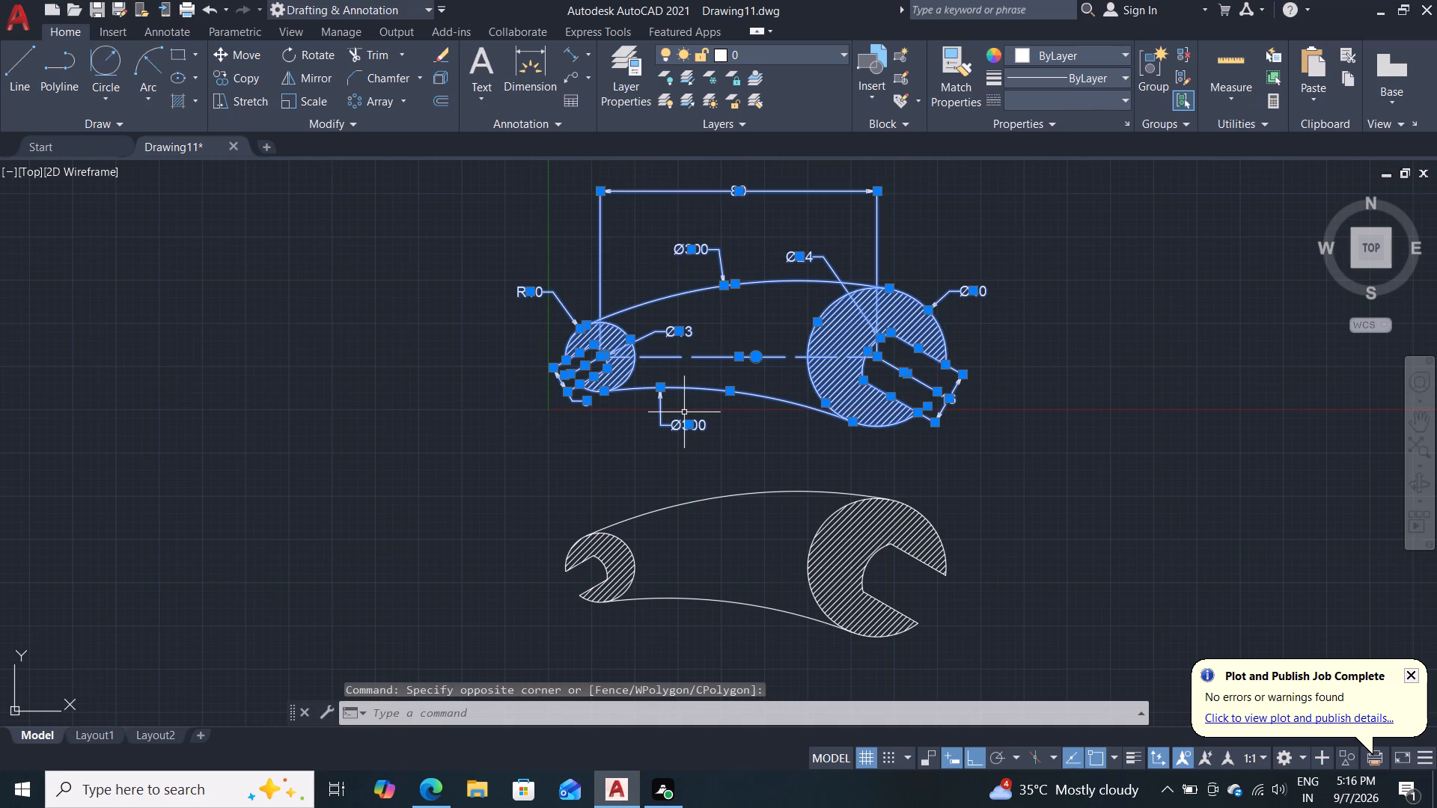
{"action": "key", "text": "o"}
{"action": "type", "text": "ve"}
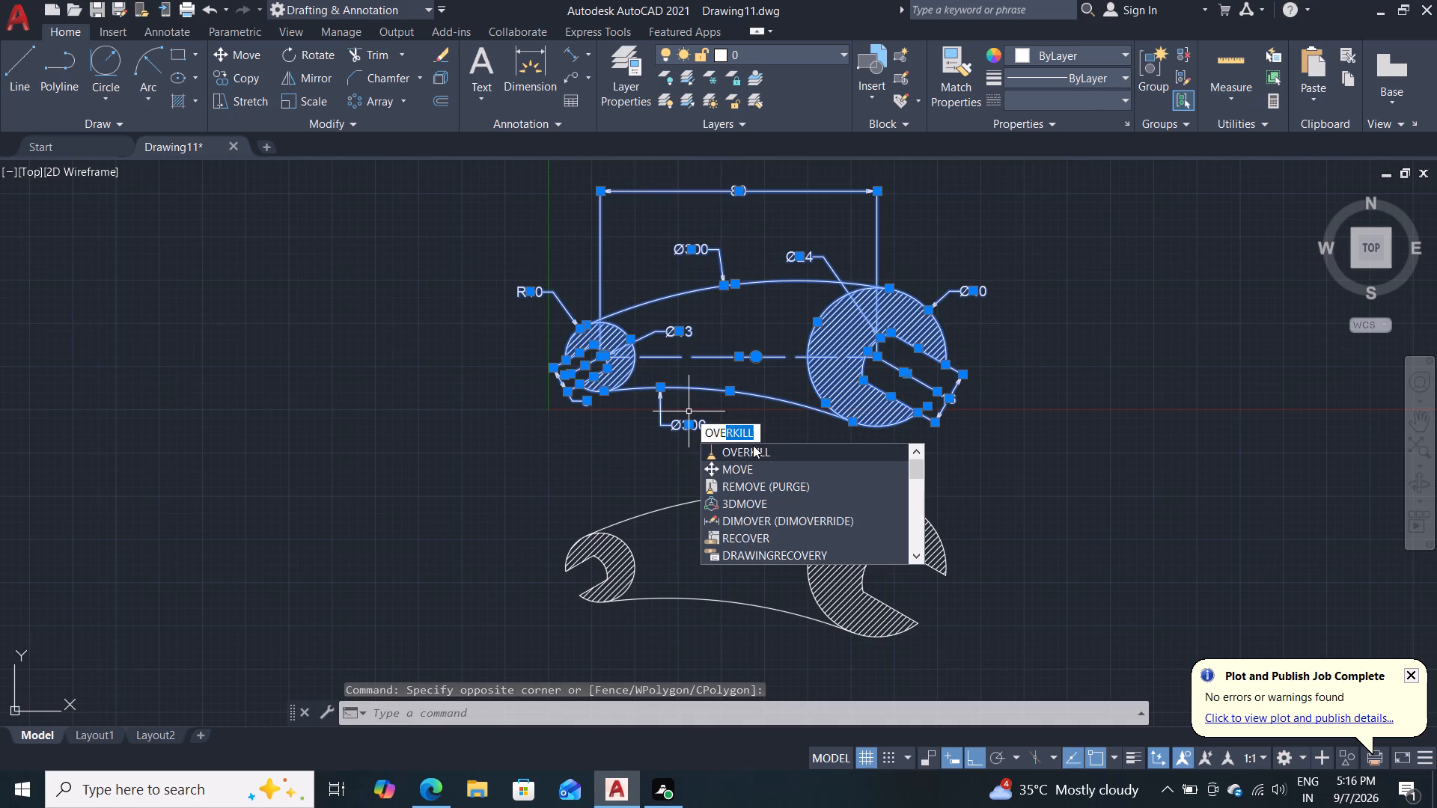
{"action": "left_click", "coordinate": [753, 445]}
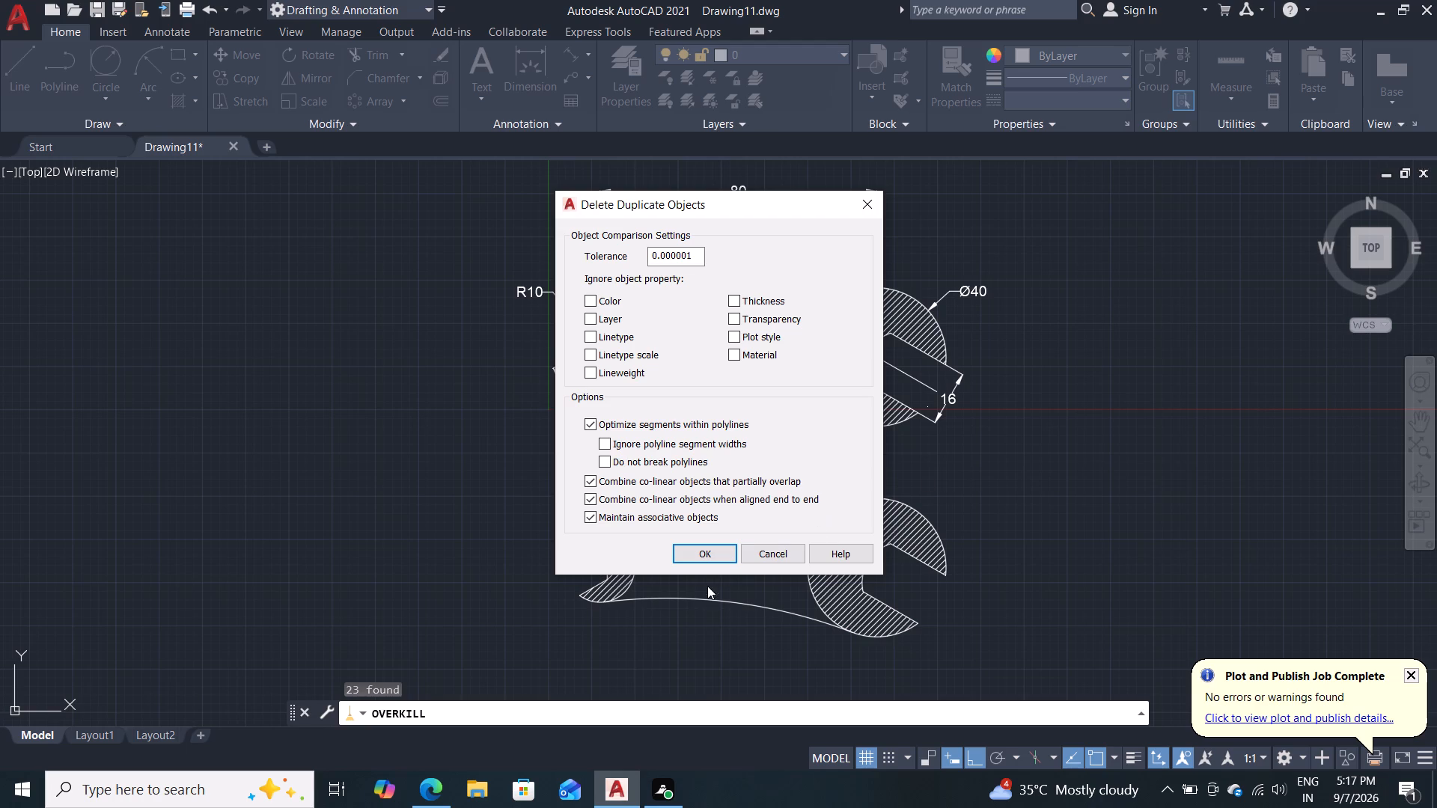
{"action": "left_click", "coordinate": [712, 554]}
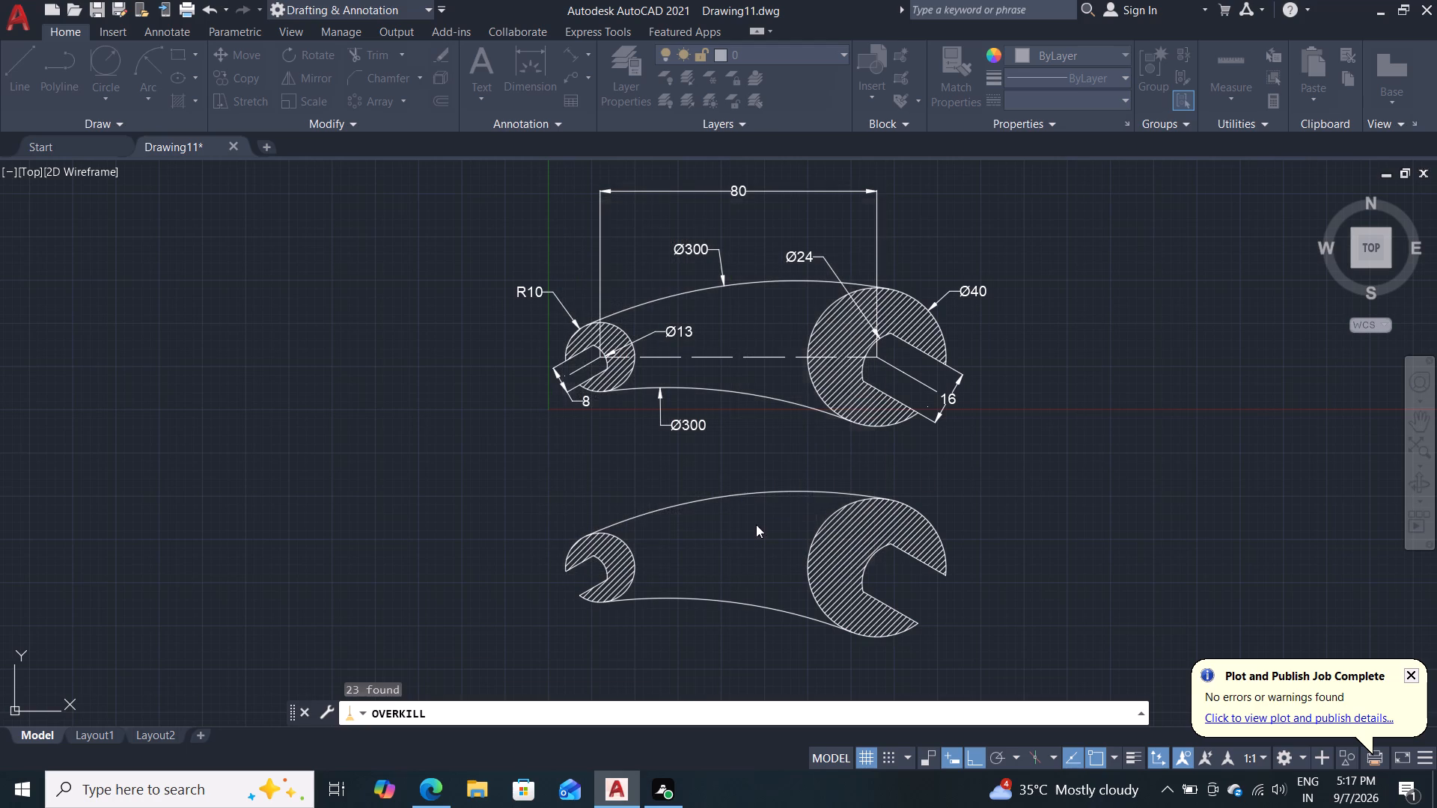
Run Overkill on the whole lower wrench copy with the default comparison settings and tolerance 0.000001.
{"action": "left_click", "coordinate": [982, 467]}
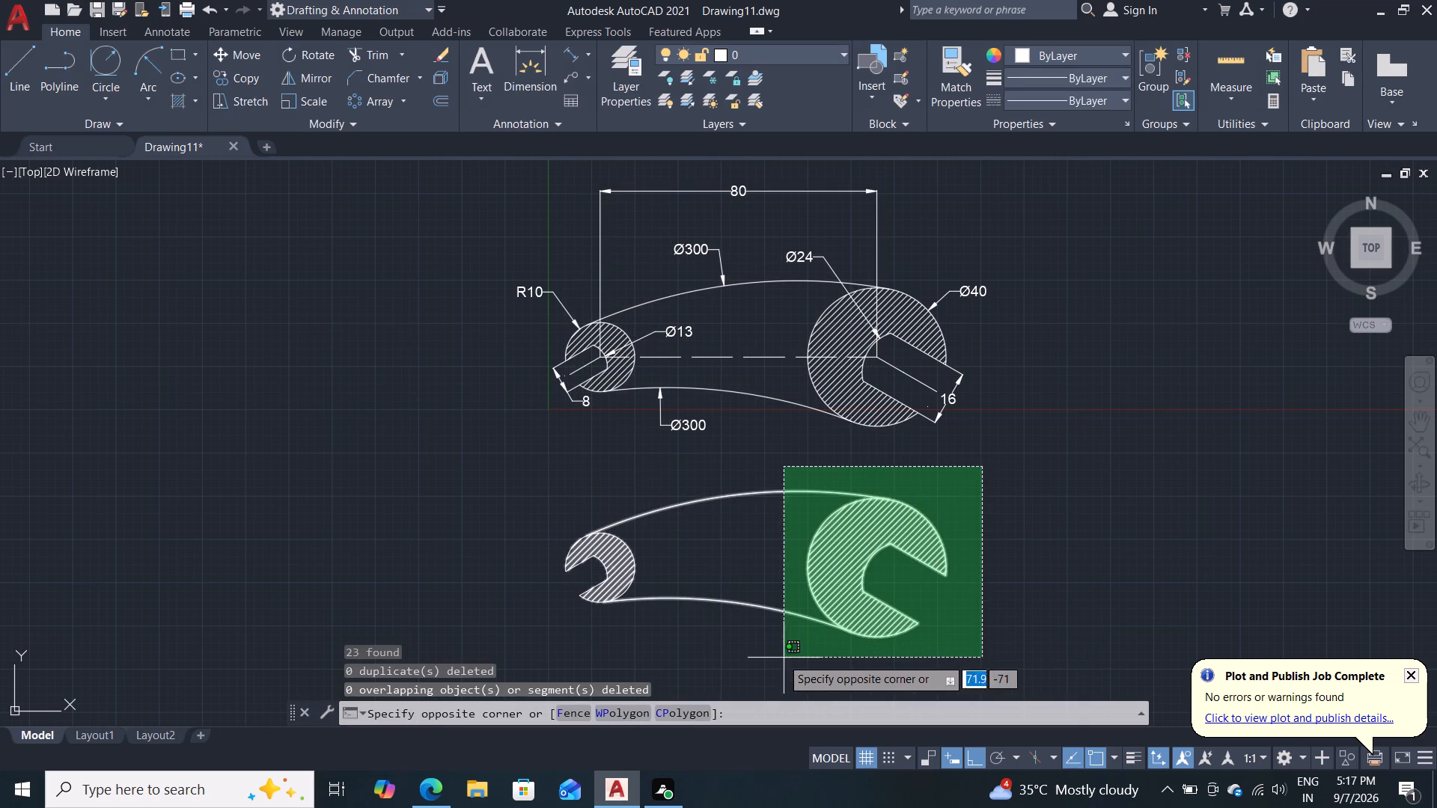
{"action": "left_click", "coordinate": [532, 656]}
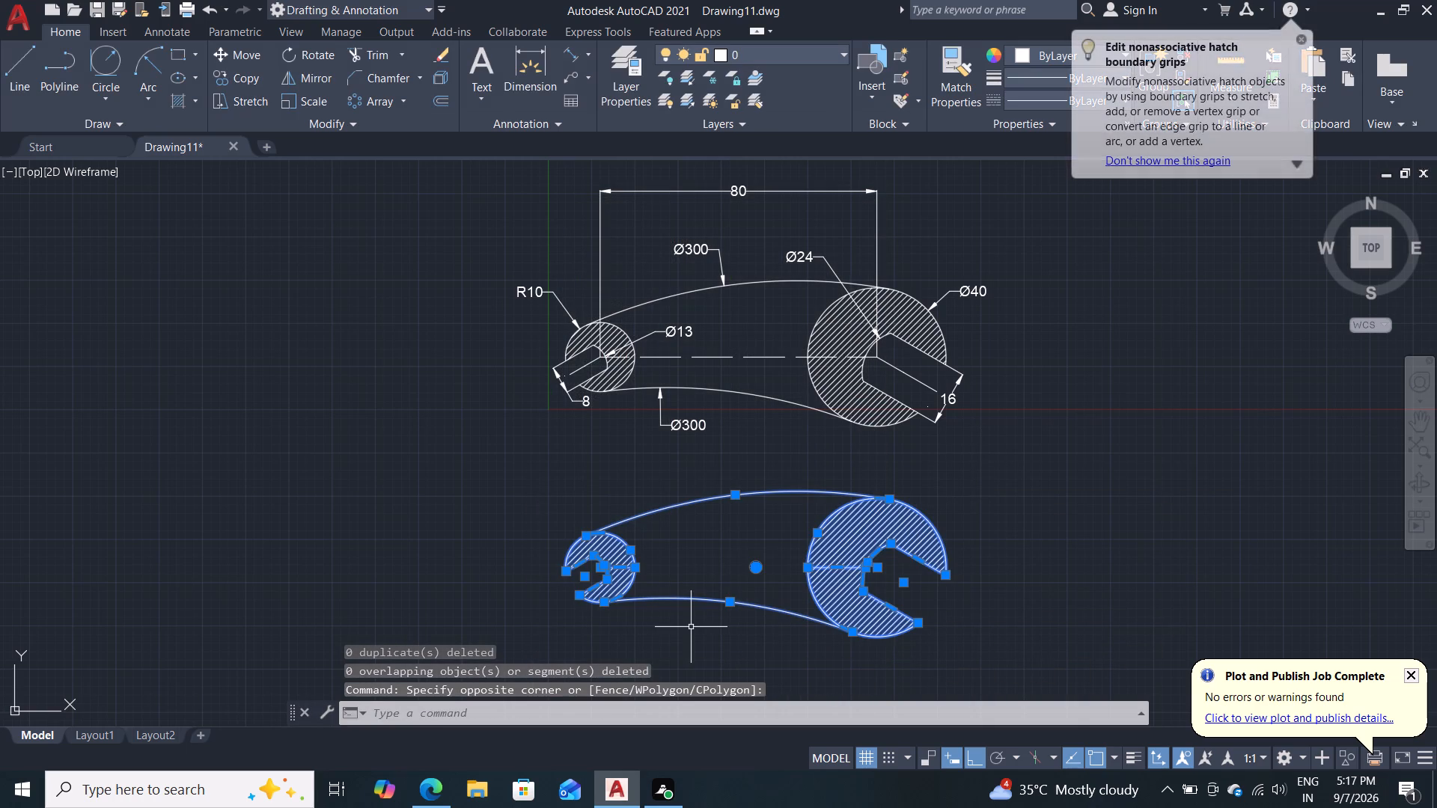
{"action": "type", "text": "over"}
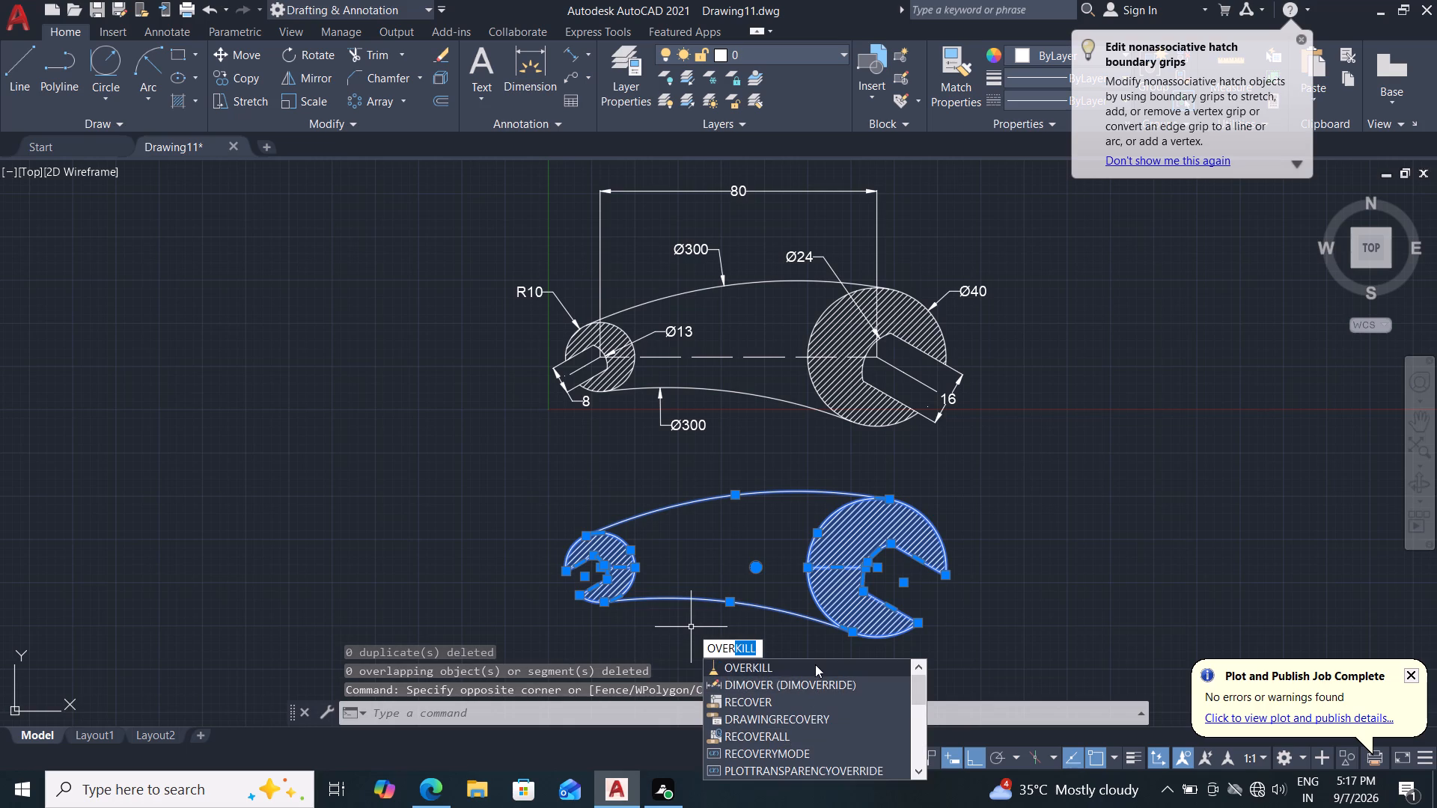
{"action": "left_click", "coordinate": [815, 664]}
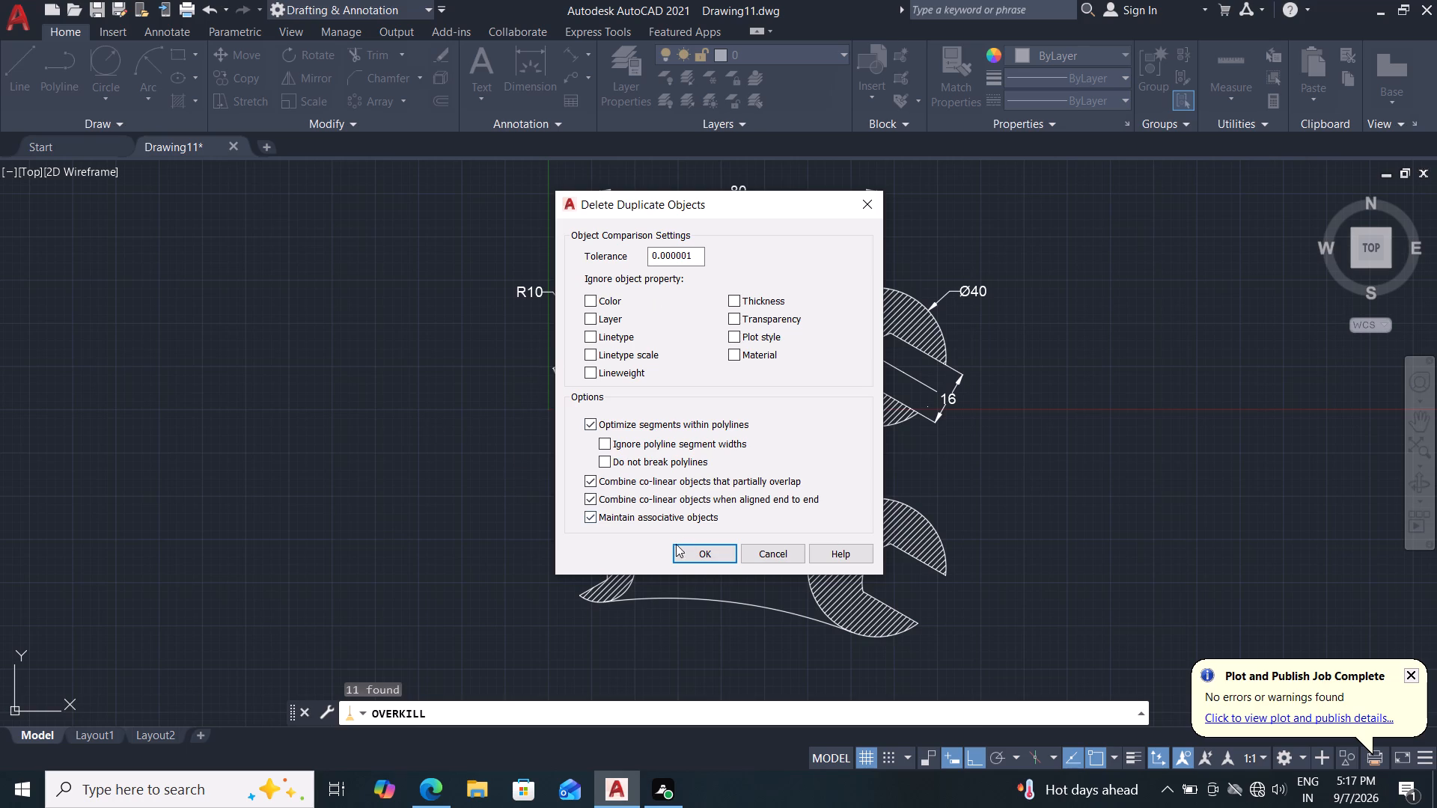
{"action": "left_click", "coordinate": [698, 552]}
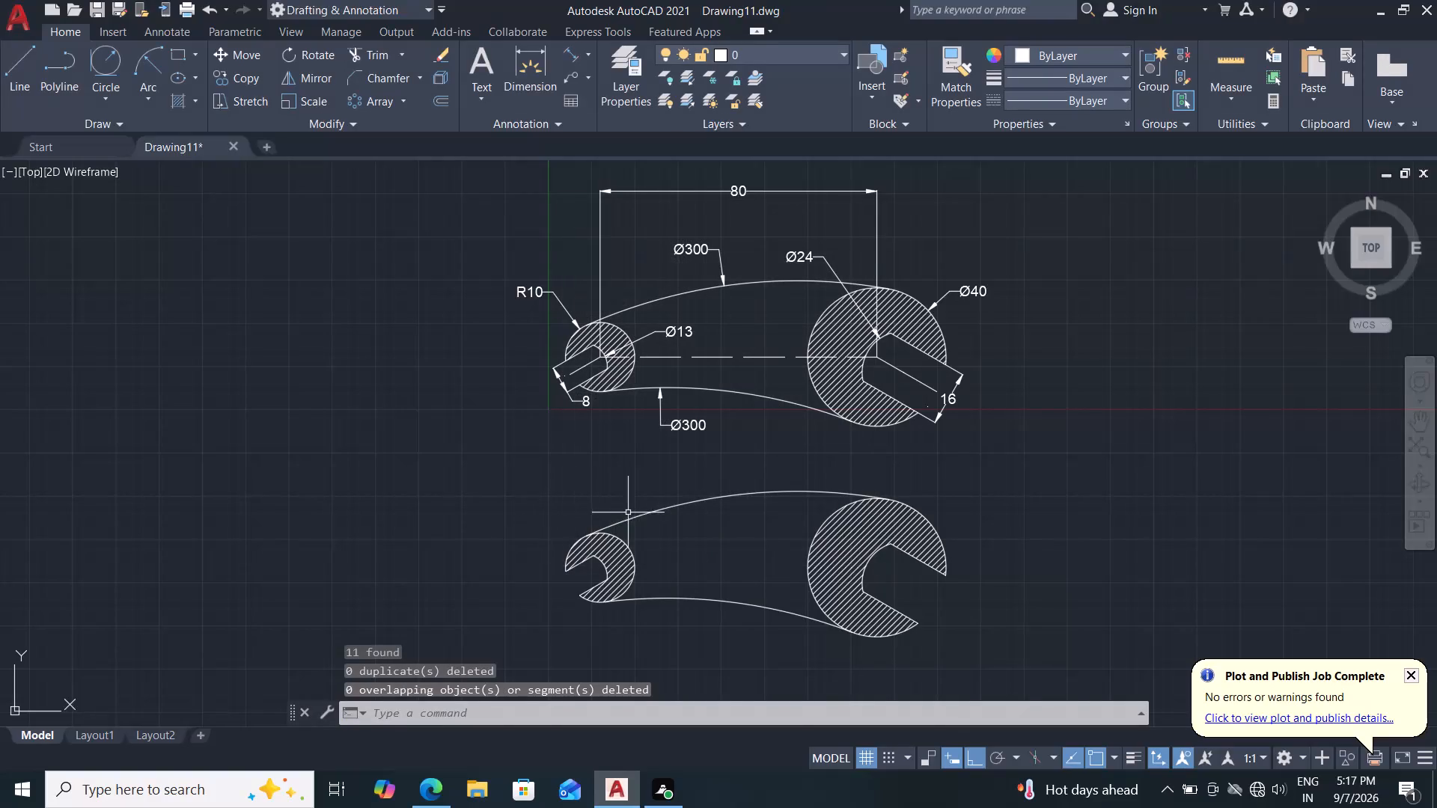
Set the R10 radius dimension's color to Green and its transparency to 30 in its properties.
{"action": "key", "text": "p"}
{"action": "key", "text": "r"}
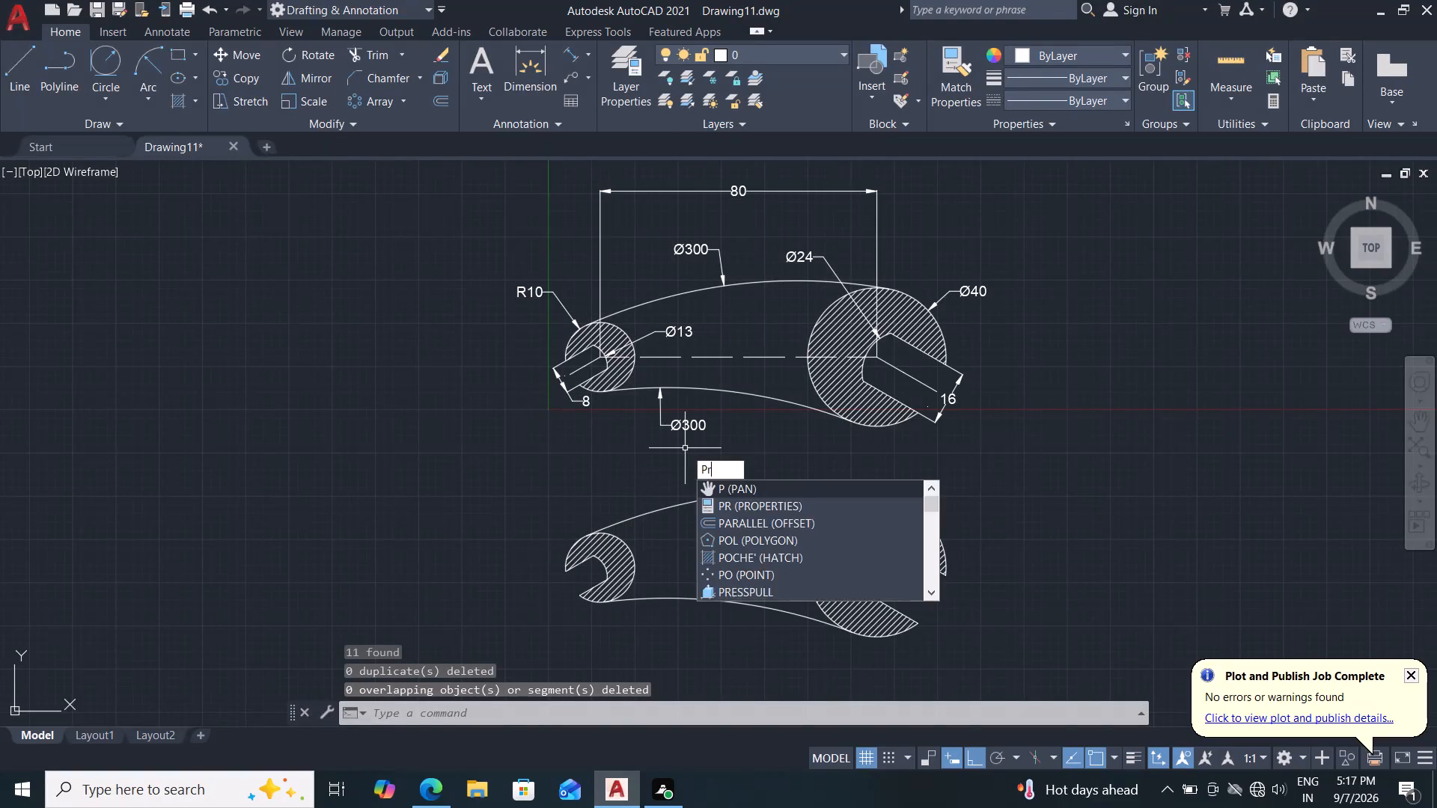
{"action": "key", "text": "Return"}
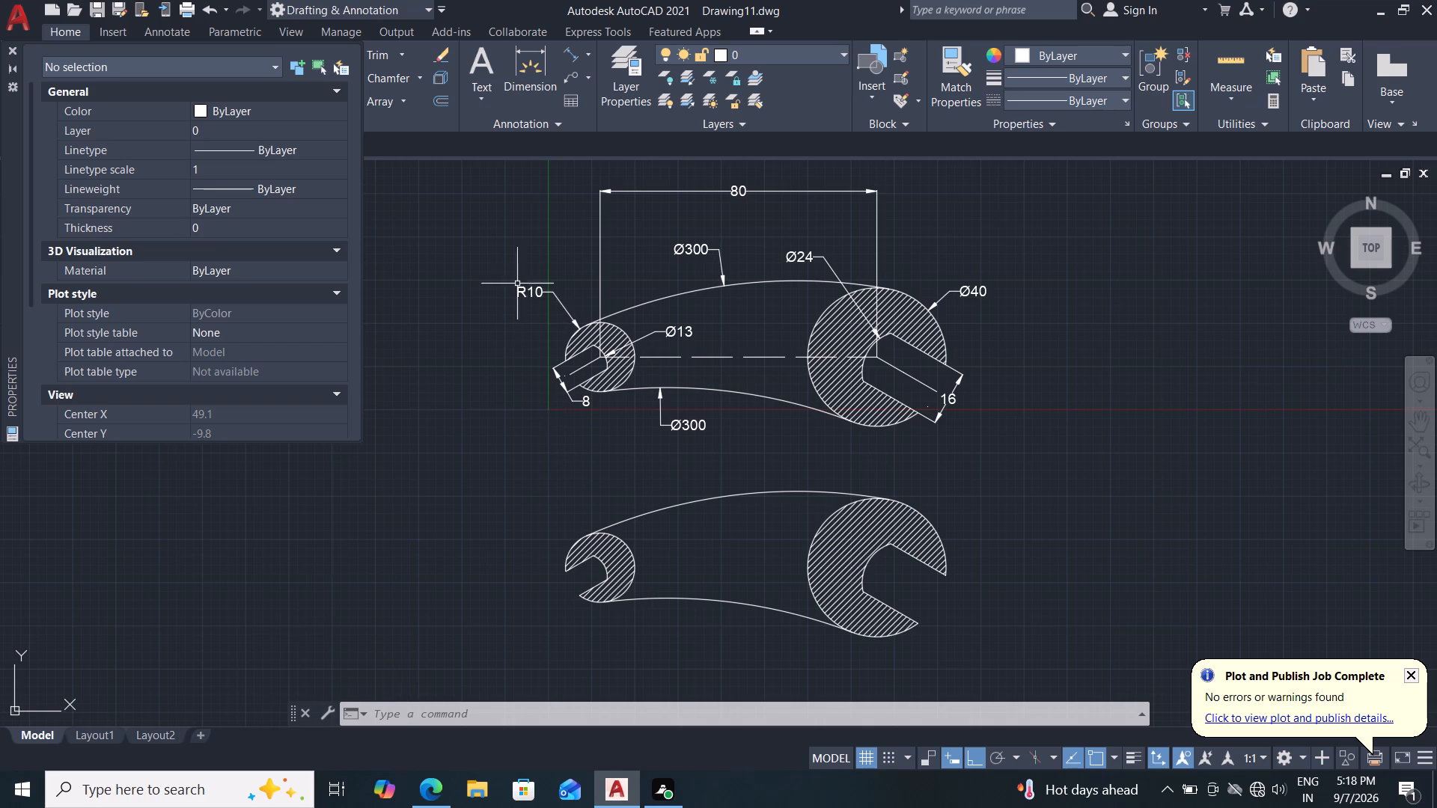
{"action": "left_click", "coordinate": [543, 291]}
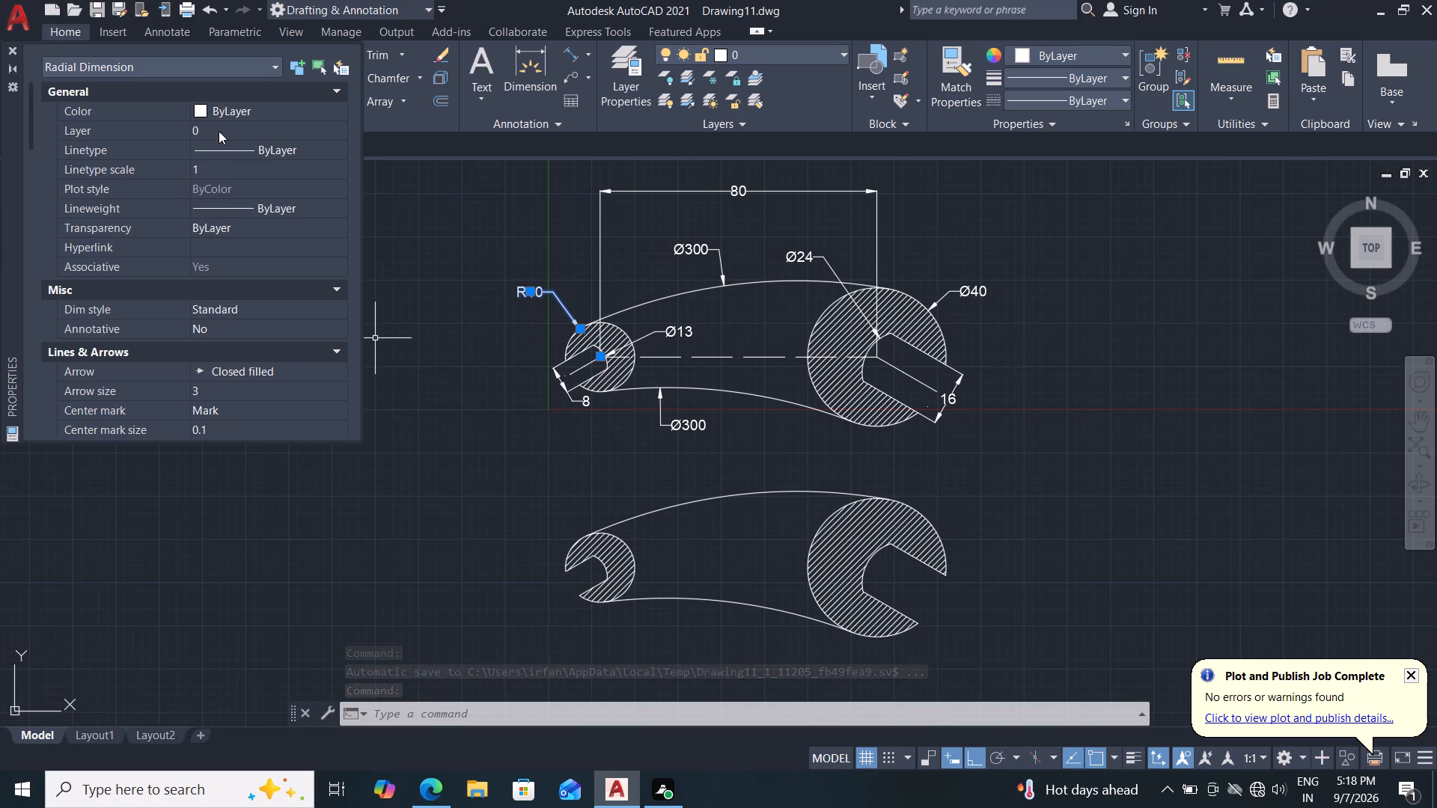
{"action": "double_click", "coordinate": [269, 113]}
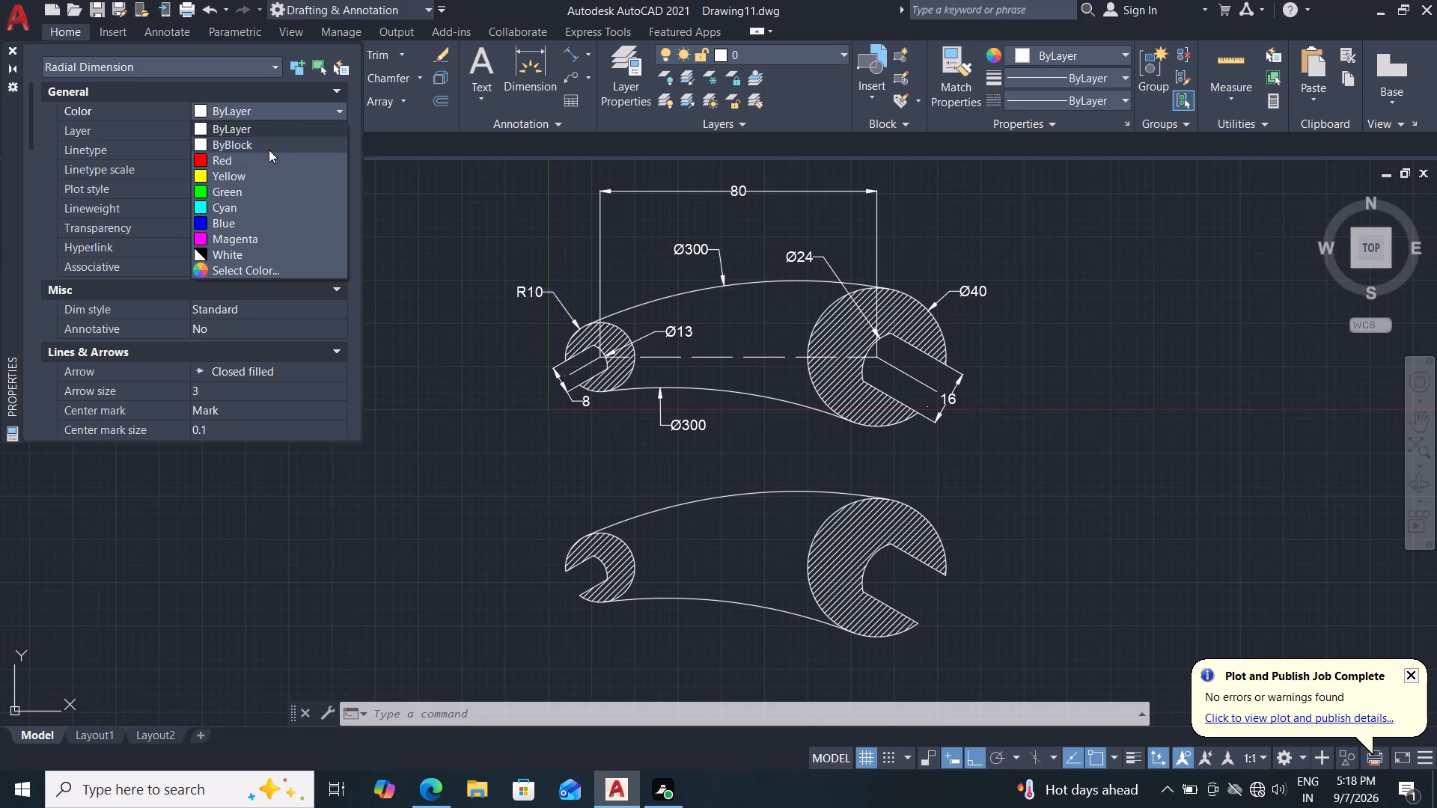
{"action": "left_click", "coordinate": [250, 186]}
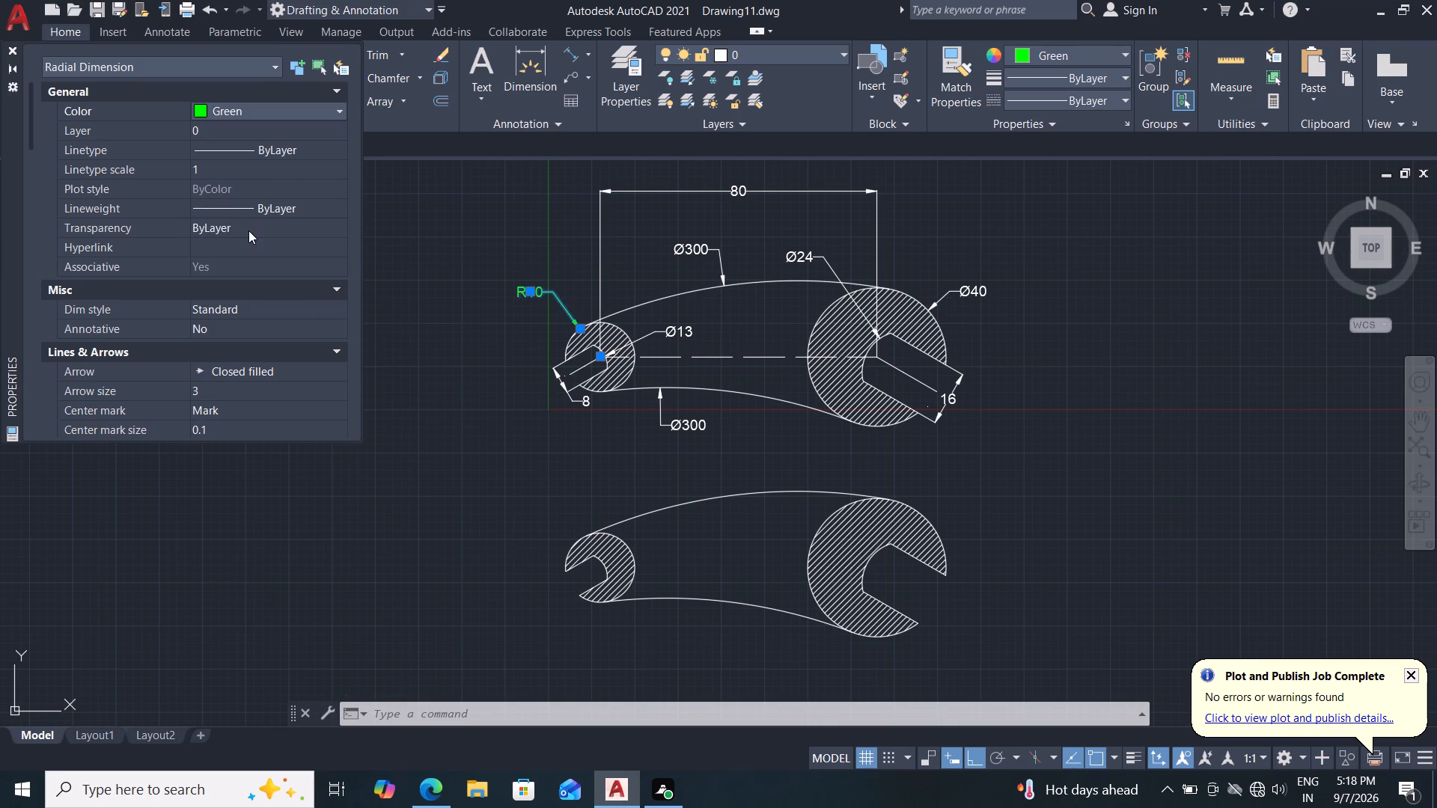
{"action": "left_click", "coordinate": [248, 230]}
{"action": "type", "text": "30"}
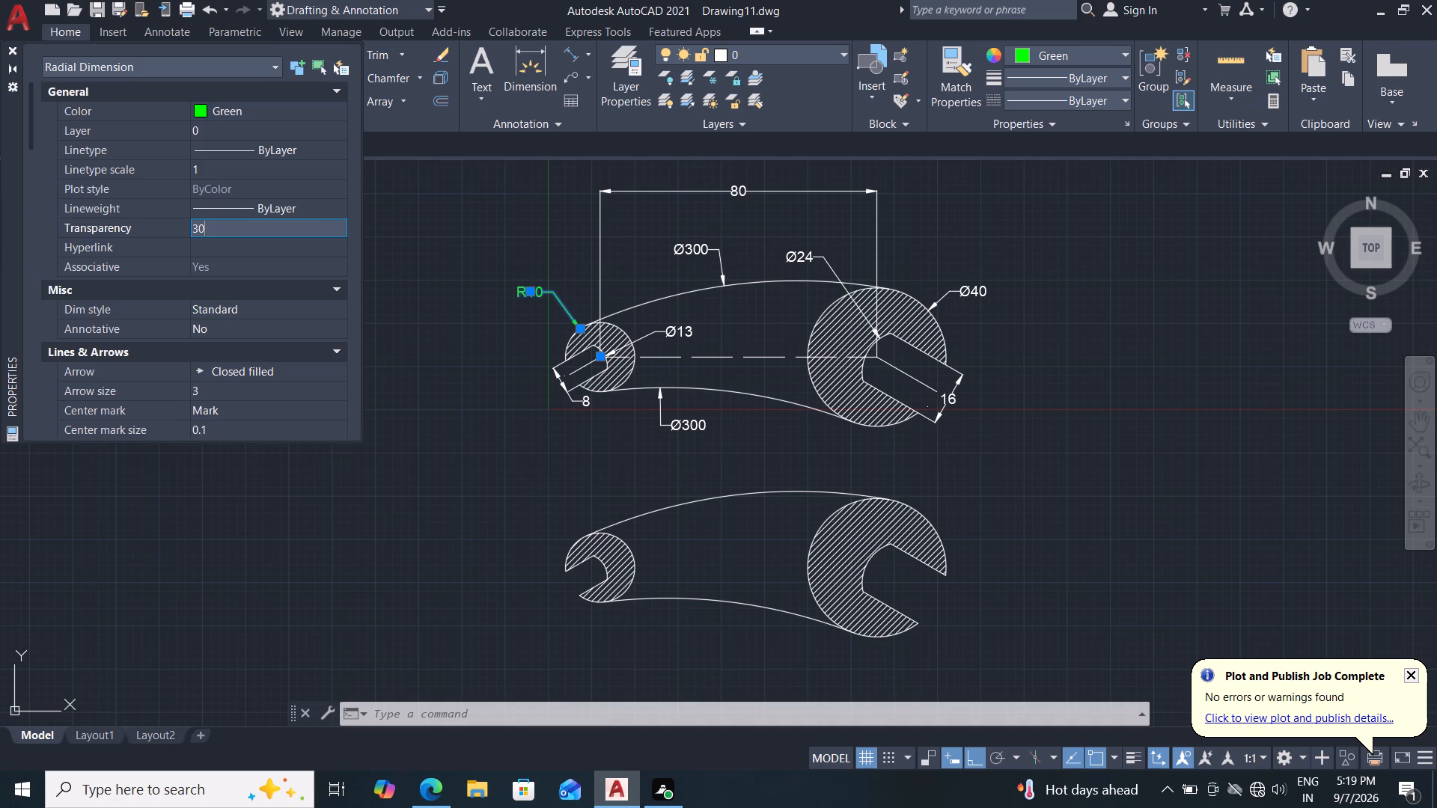
{"action": "key", "text": "Return"}
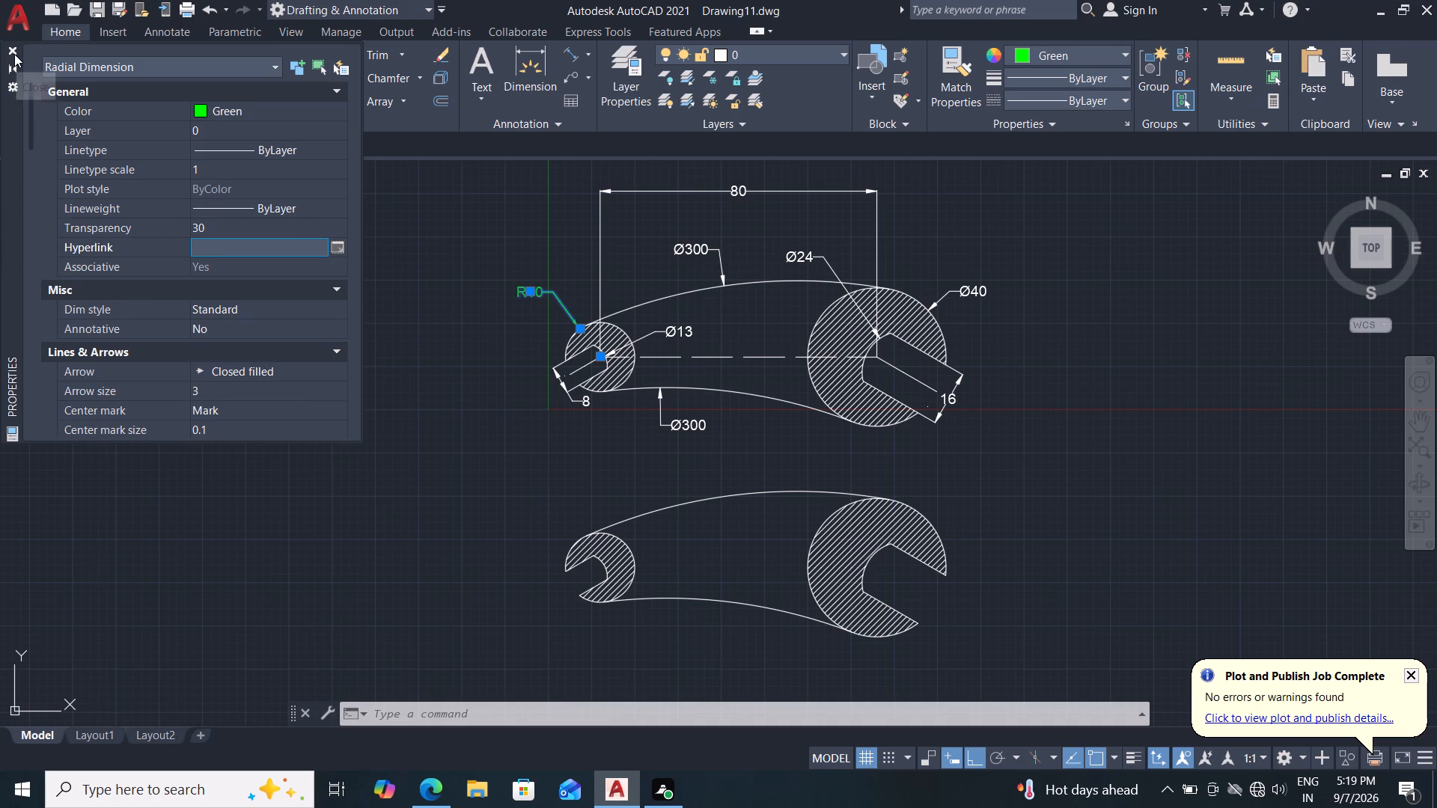
{"action": "left_click", "coordinate": [14, 54]}
{"action": "key", "text": "Escape"}
{"action": "key", "text": "Escape"}
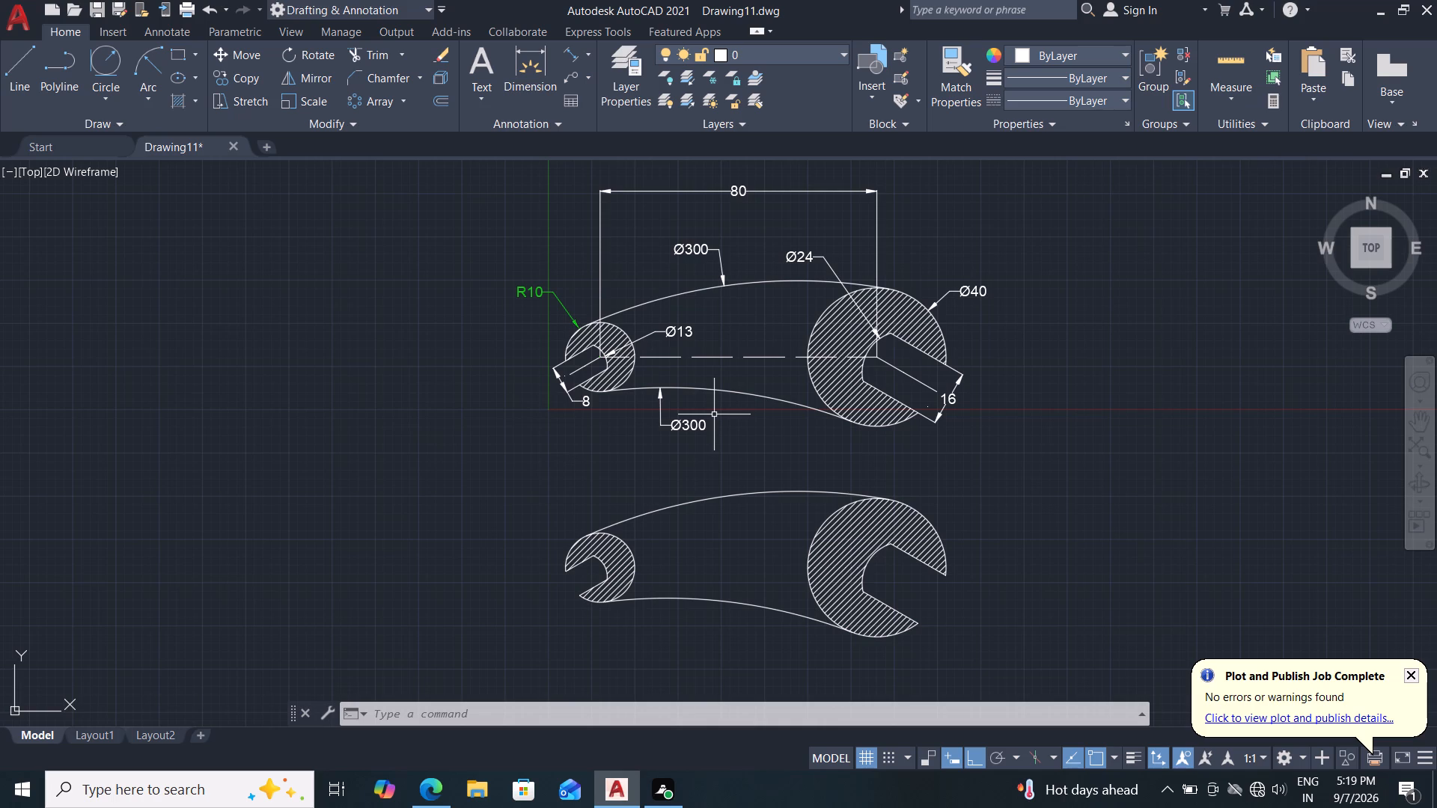
Set the color of the aligned 8 dimension across the small slot to Green and its transparency to 30.
{"action": "middle_click_drag", "start_coordinate": [508, 399], "coordinate": [477, 420]}
{"action": "left_click", "coordinate": [556, 421]}
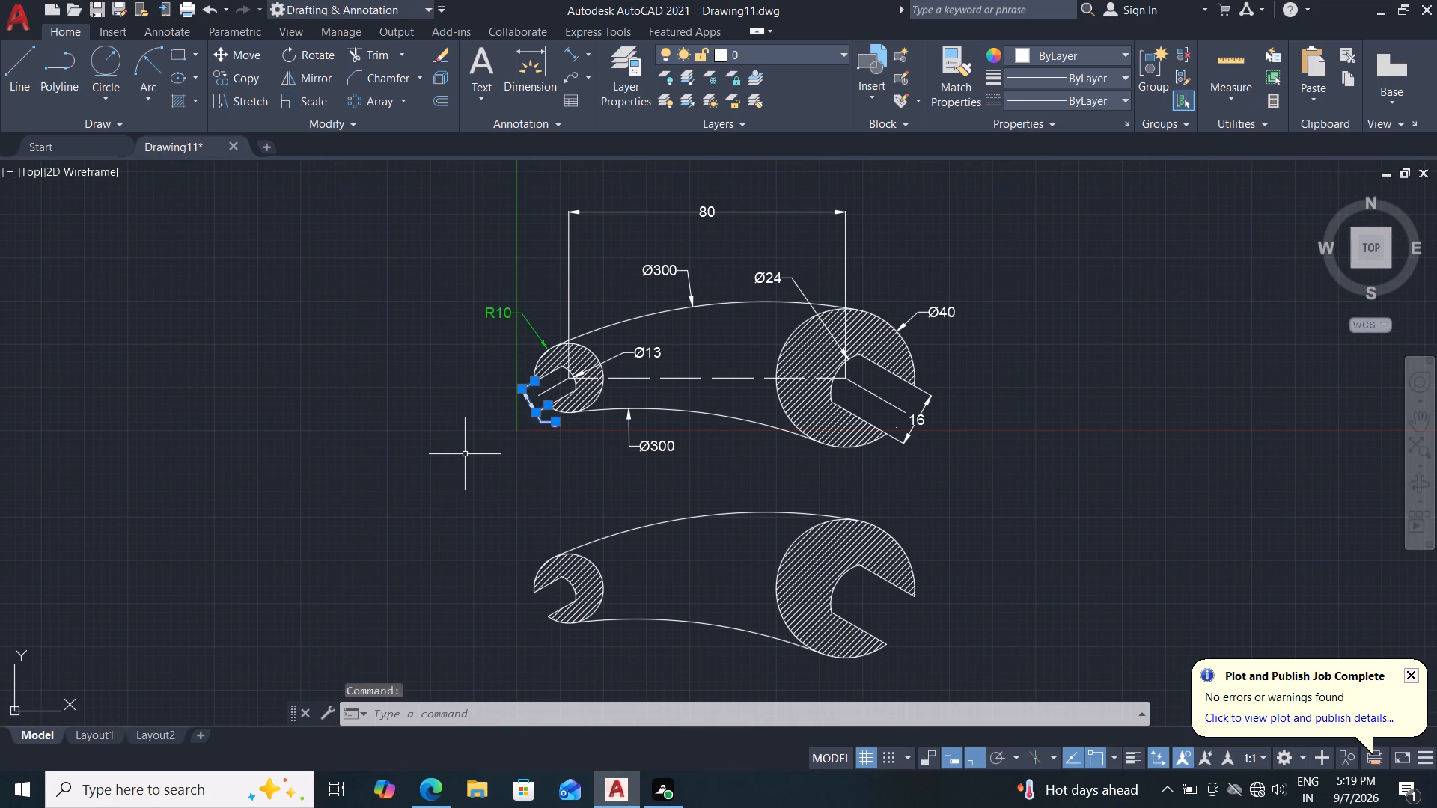
{"action": "type", "text": "pr"}
{"action": "key", "text": "Return"}
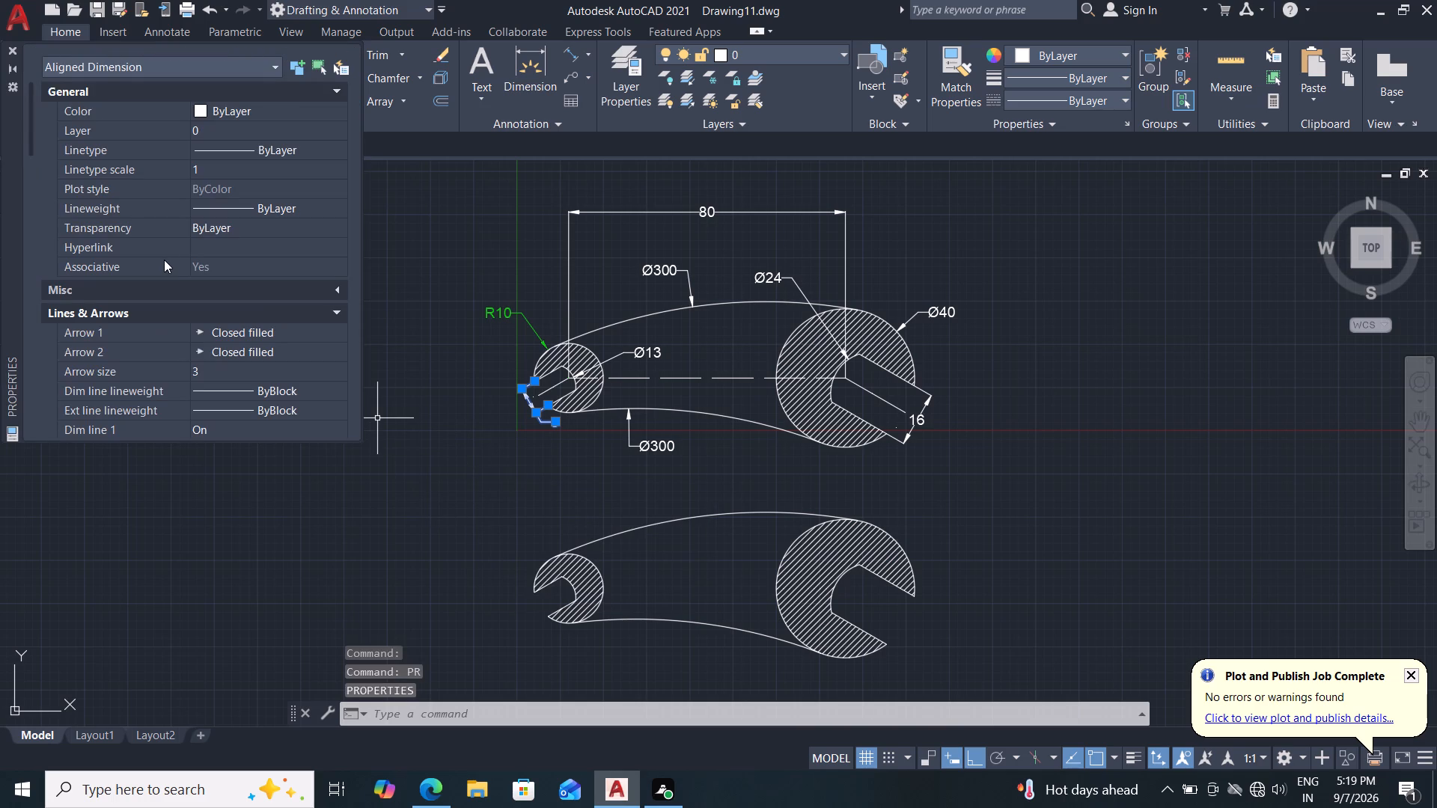
{"action": "left_click", "coordinate": [270, 125]}
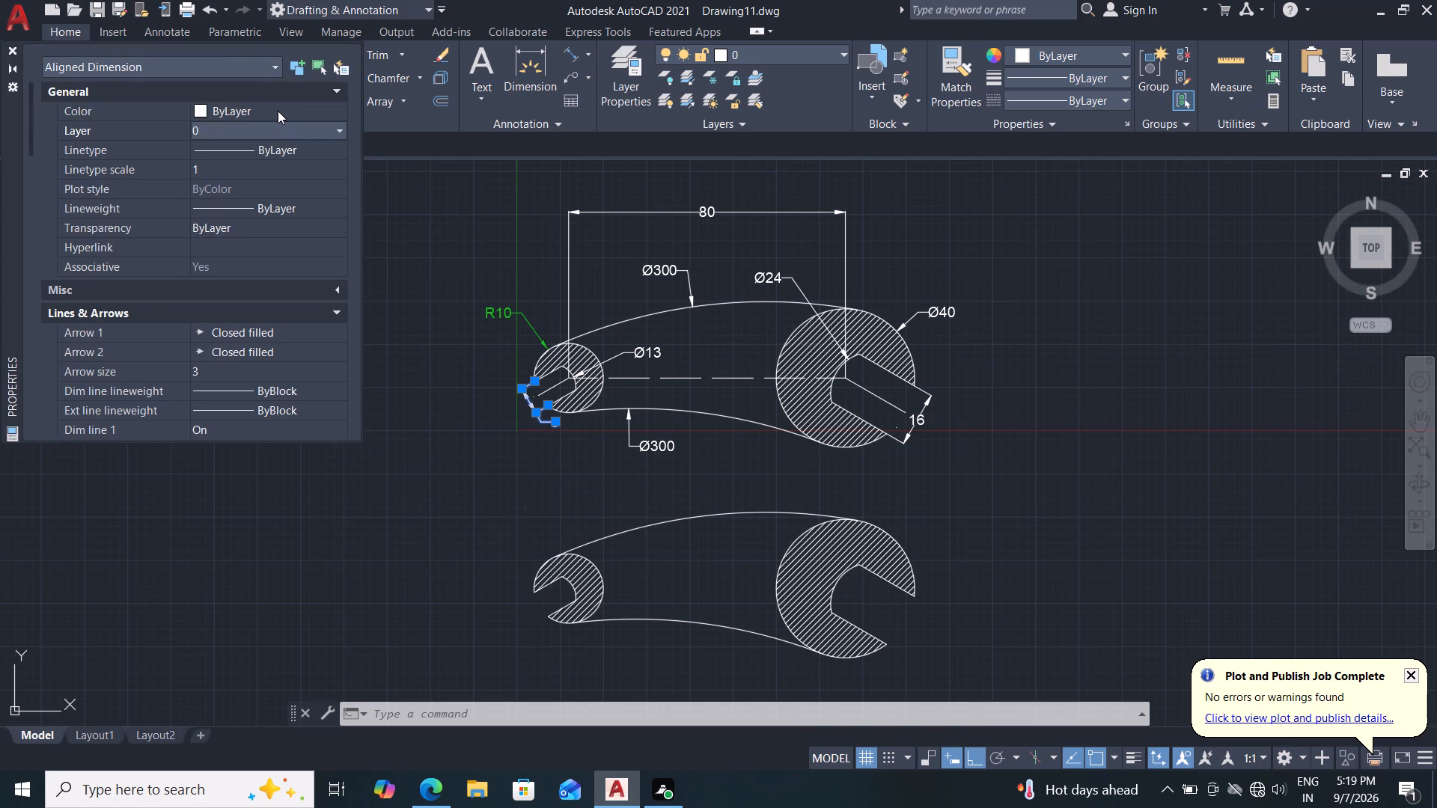
{"action": "left_click", "coordinate": [278, 110]}
{"action": "left_click", "coordinate": [278, 110]}
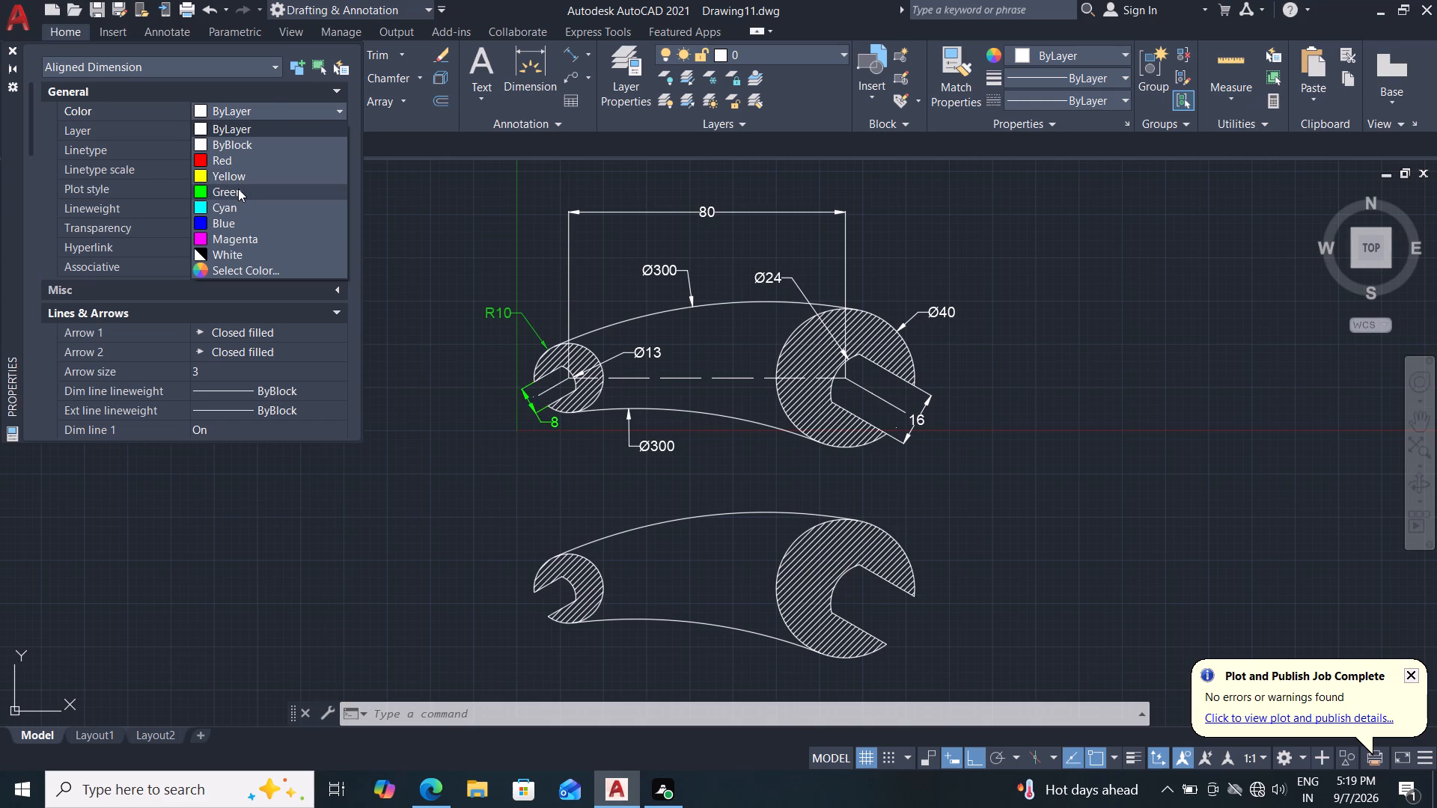
{"action": "left_click", "coordinate": [238, 189]}
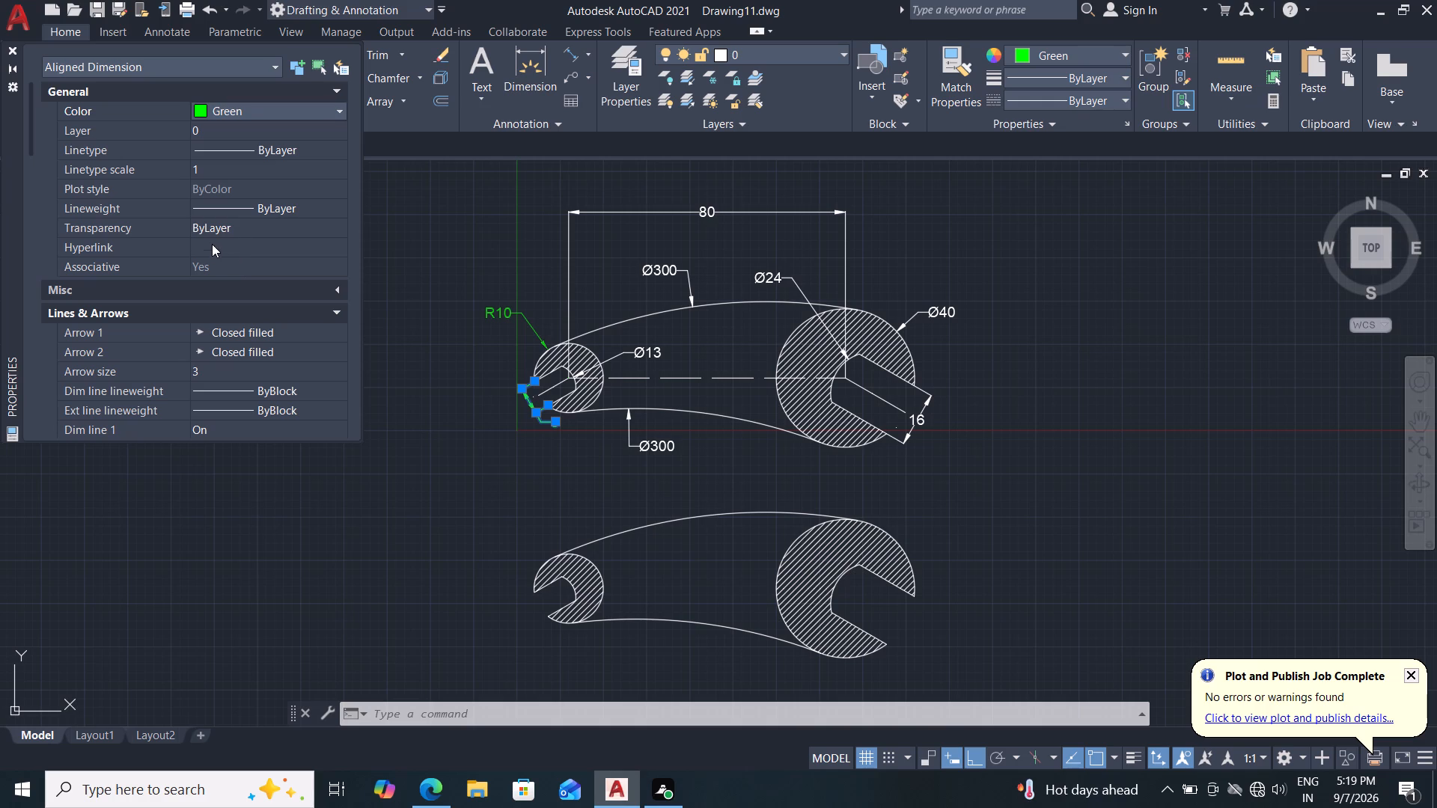
{"action": "left_click", "coordinate": [242, 230]}
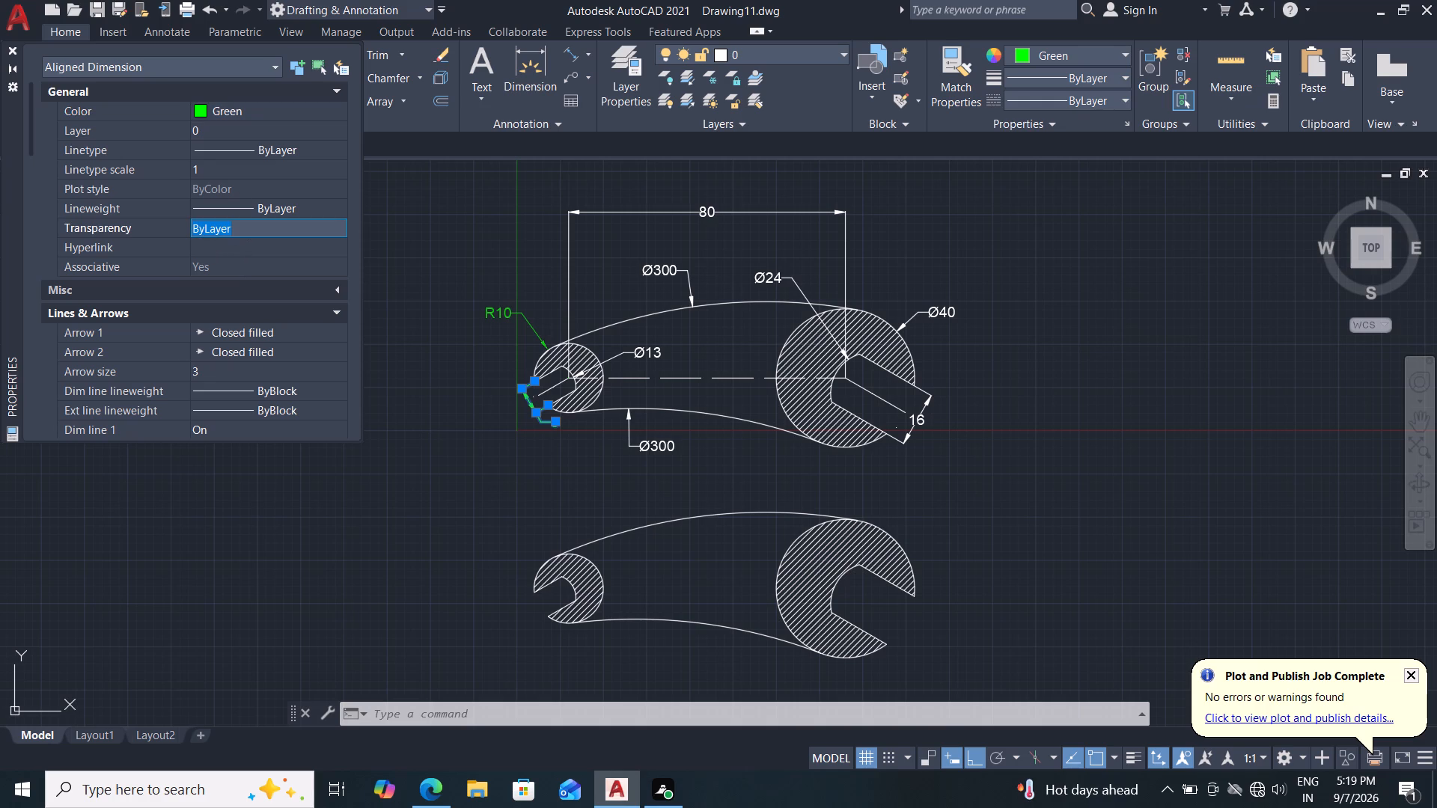
{"action": "type", "text": "30"}
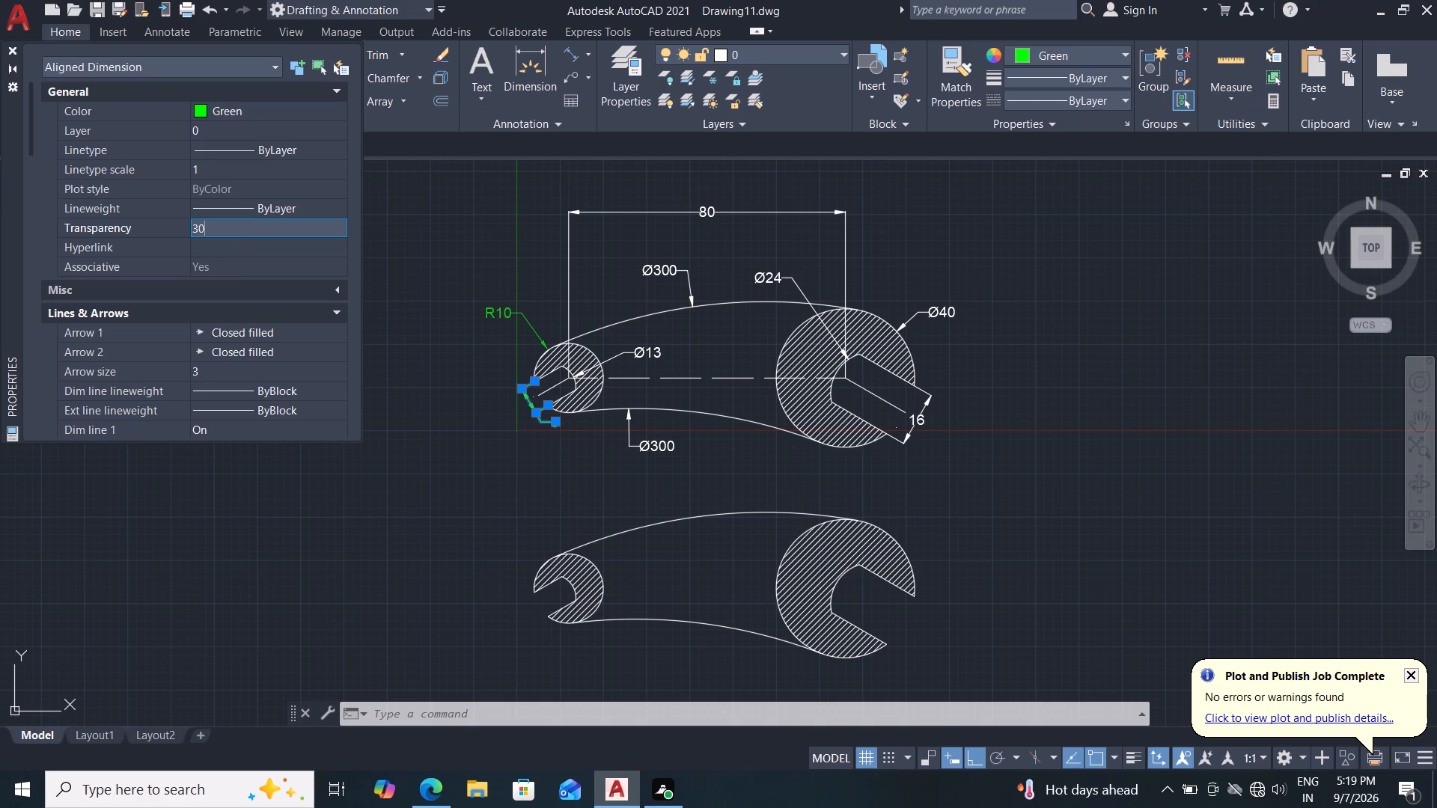
{"action": "key", "text": "Return"}
{"action": "left_click", "coordinate": [9, 50]}
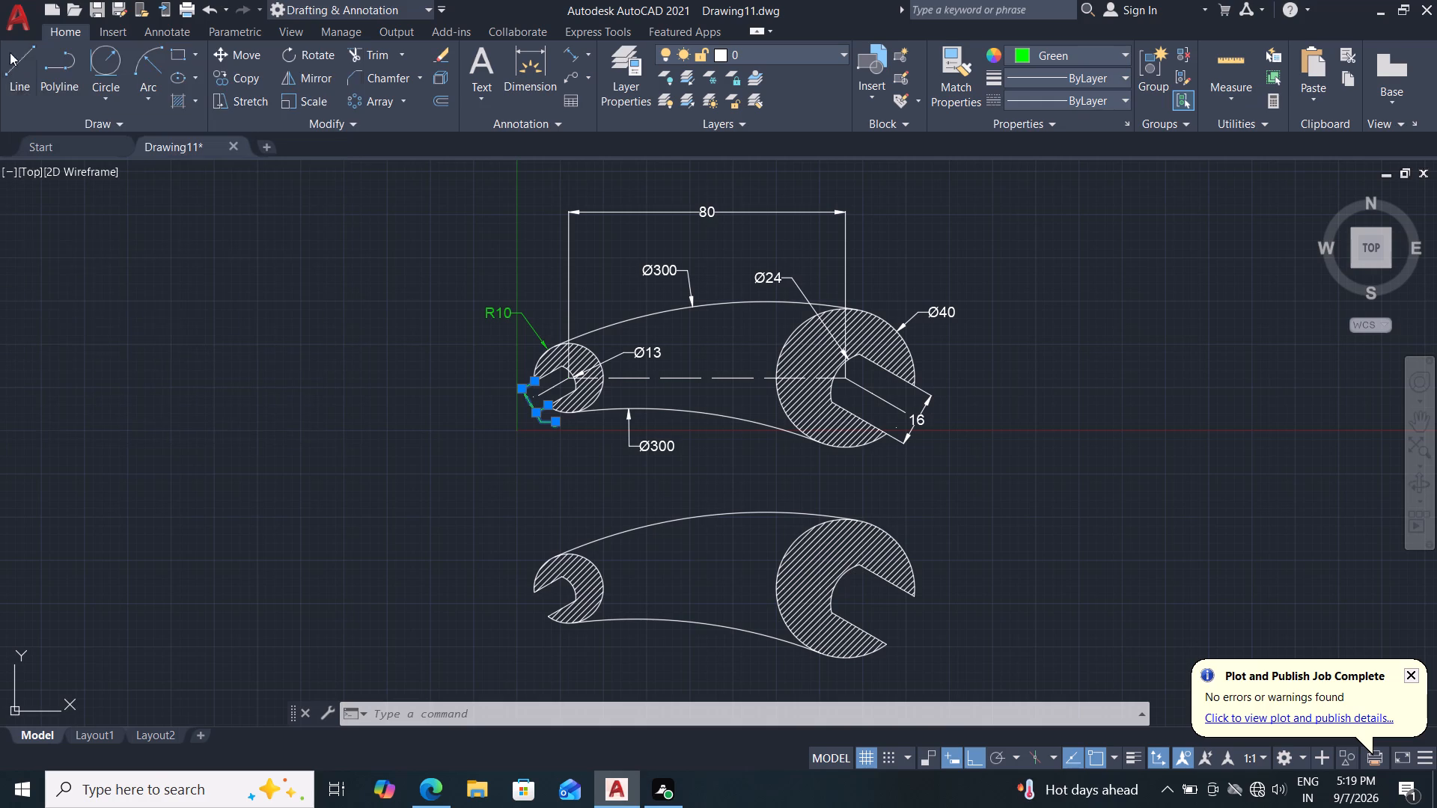
{"action": "right_click_drag", "start_coordinate": [103, 351], "coordinate": [118, 310]}
{"action": "left_click", "coordinate": [320, 282]}
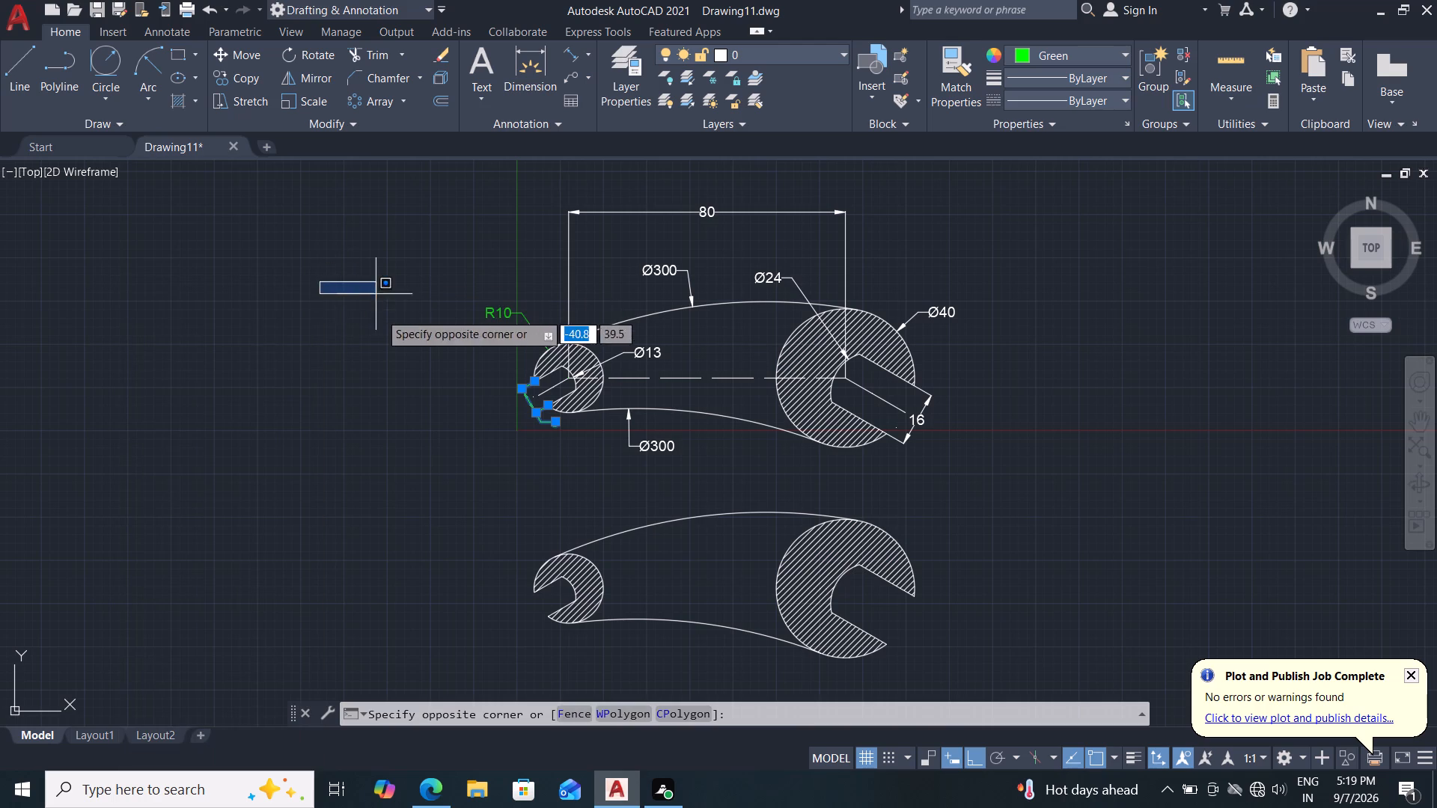
{"action": "key", "text": "Escape"}
{"action": "key", "text": "Escape"}
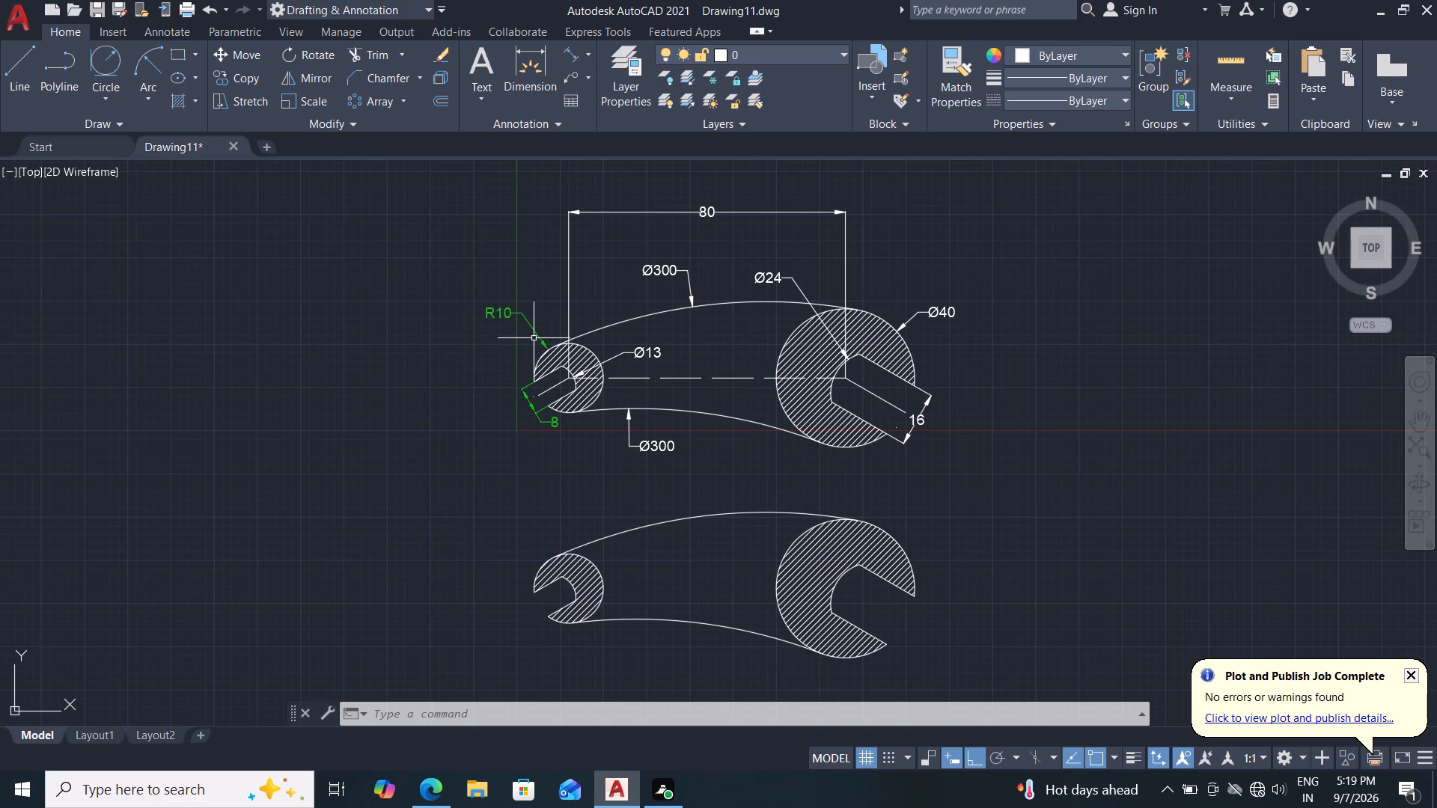
Set the color of the 80 center-to-center dimension above the upper wrench to Green and its transparency to 30.
{"action": "middle_click_drag", "start_coordinate": [501, 360], "coordinate": [421, 377]}
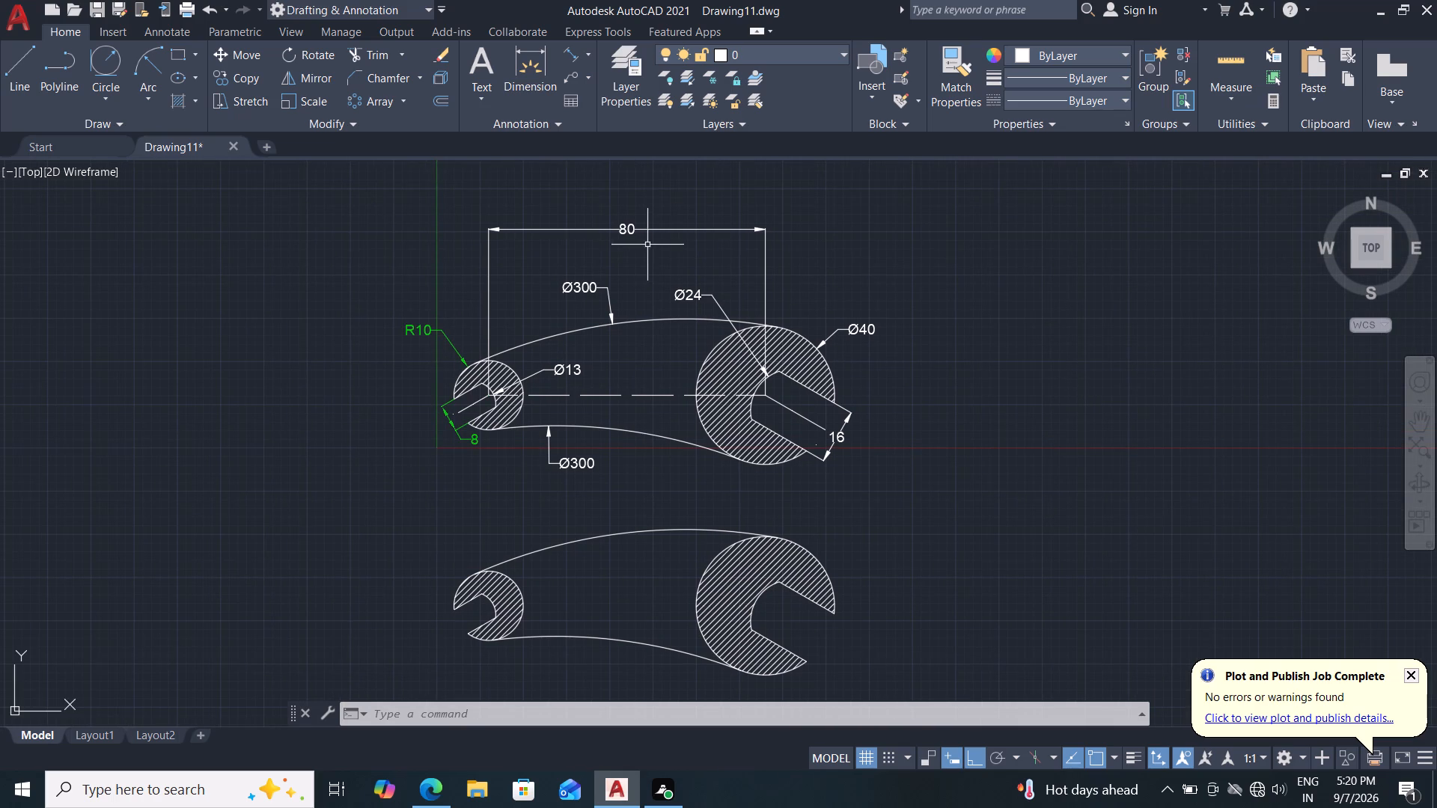
{"action": "left_click", "coordinate": [659, 230]}
{"action": "key", "text": "p"}
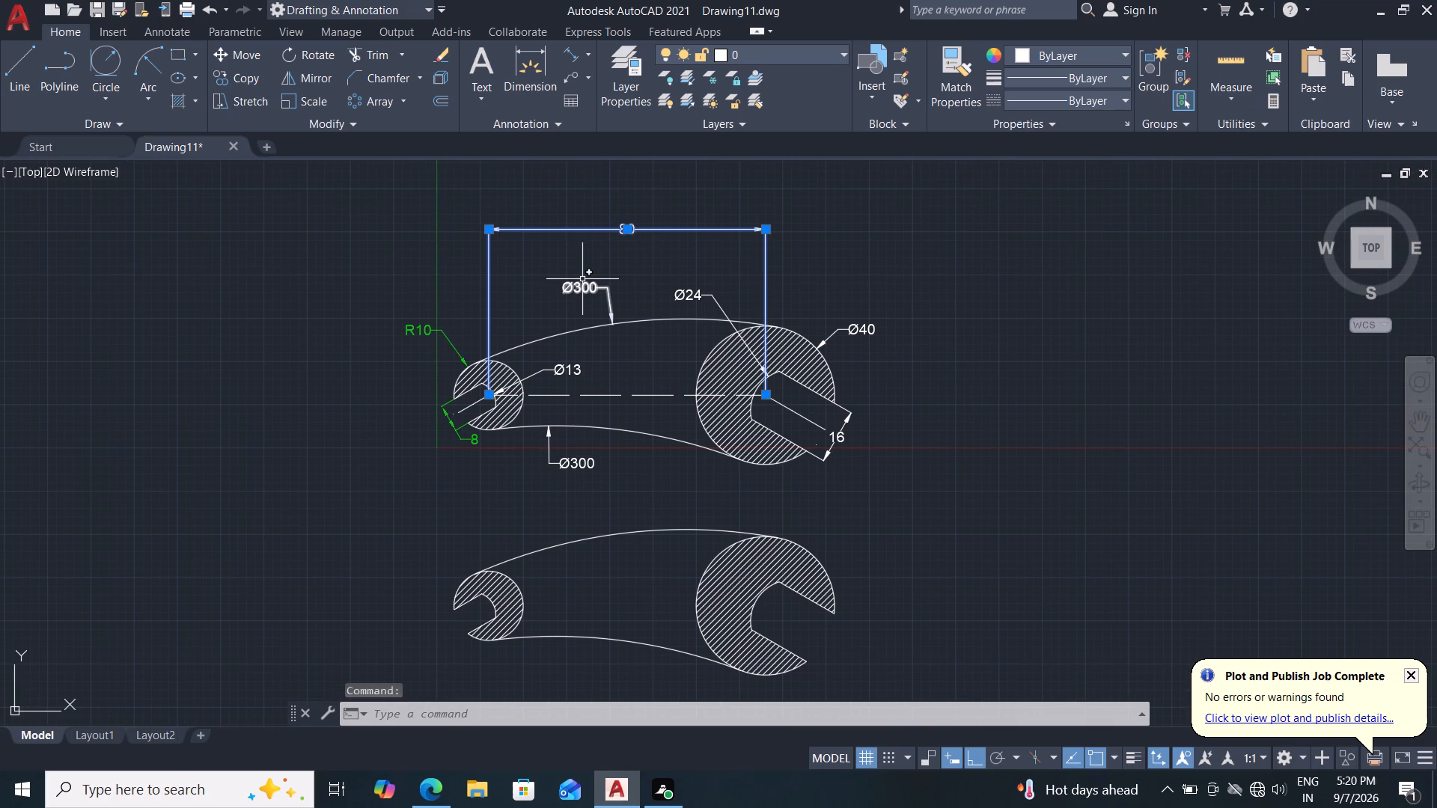
{"action": "key", "text": "r"}
{"action": "key", "text": "Return"}
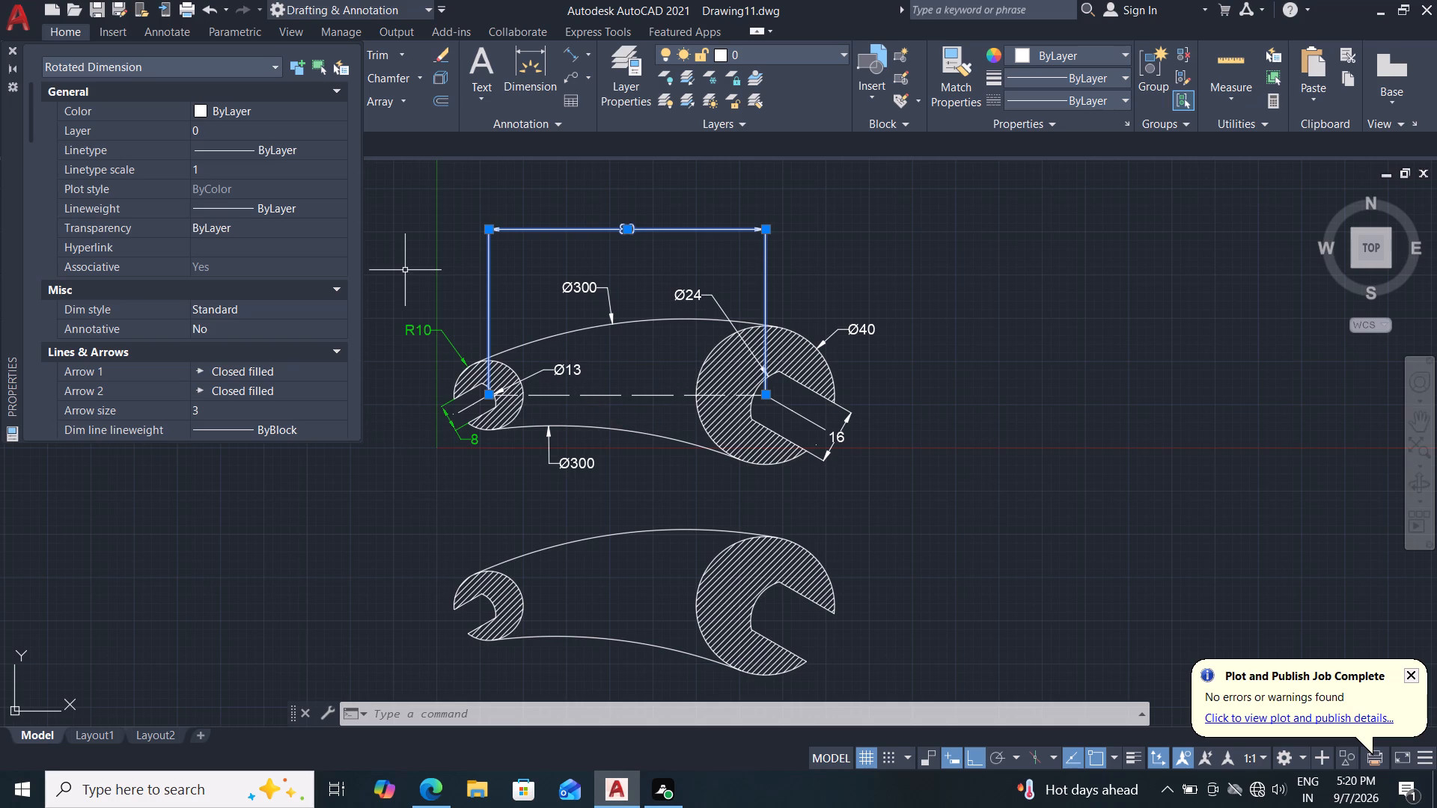
{"action": "double_click", "coordinate": [234, 111]}
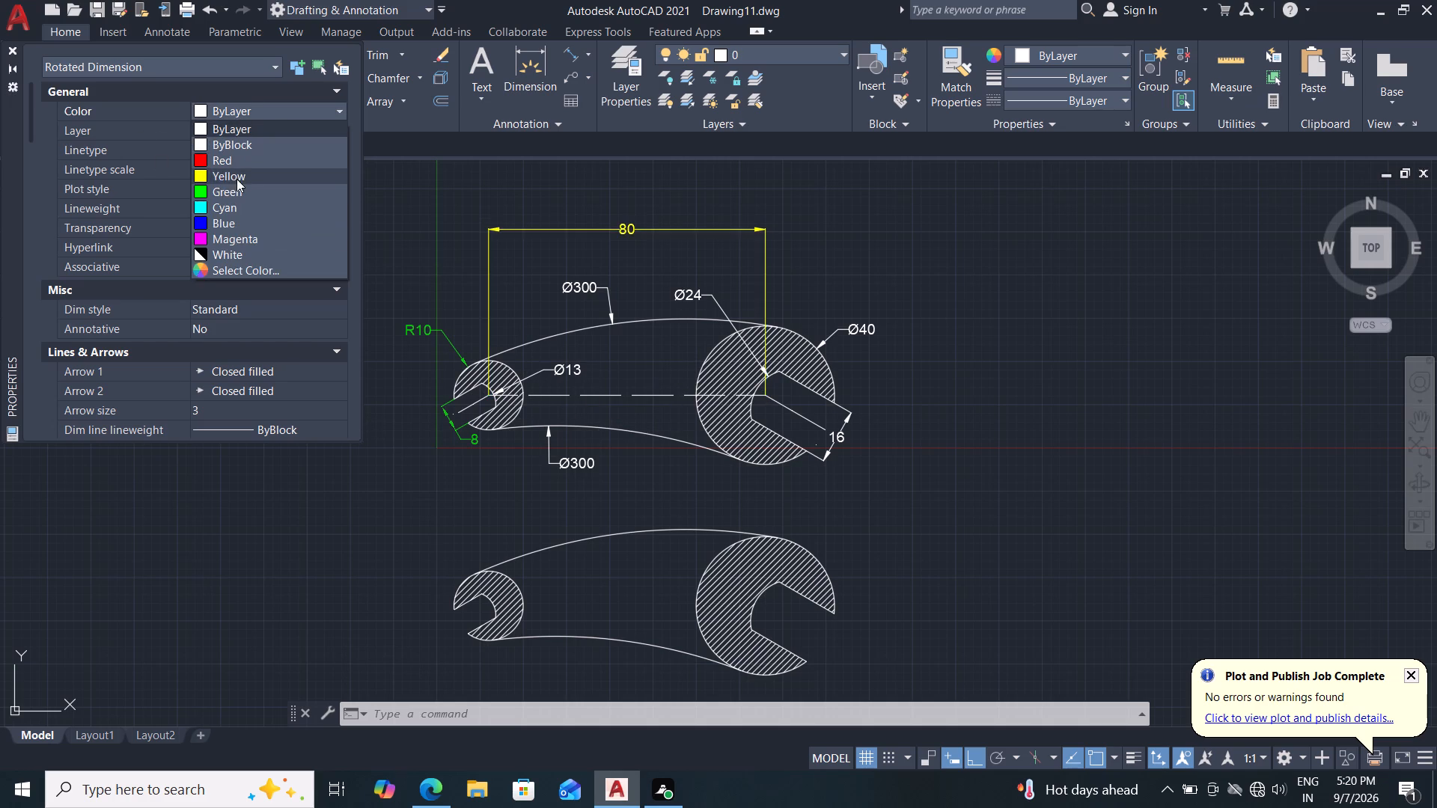
{"action": "left_click", "coordinate": [237, 190]}
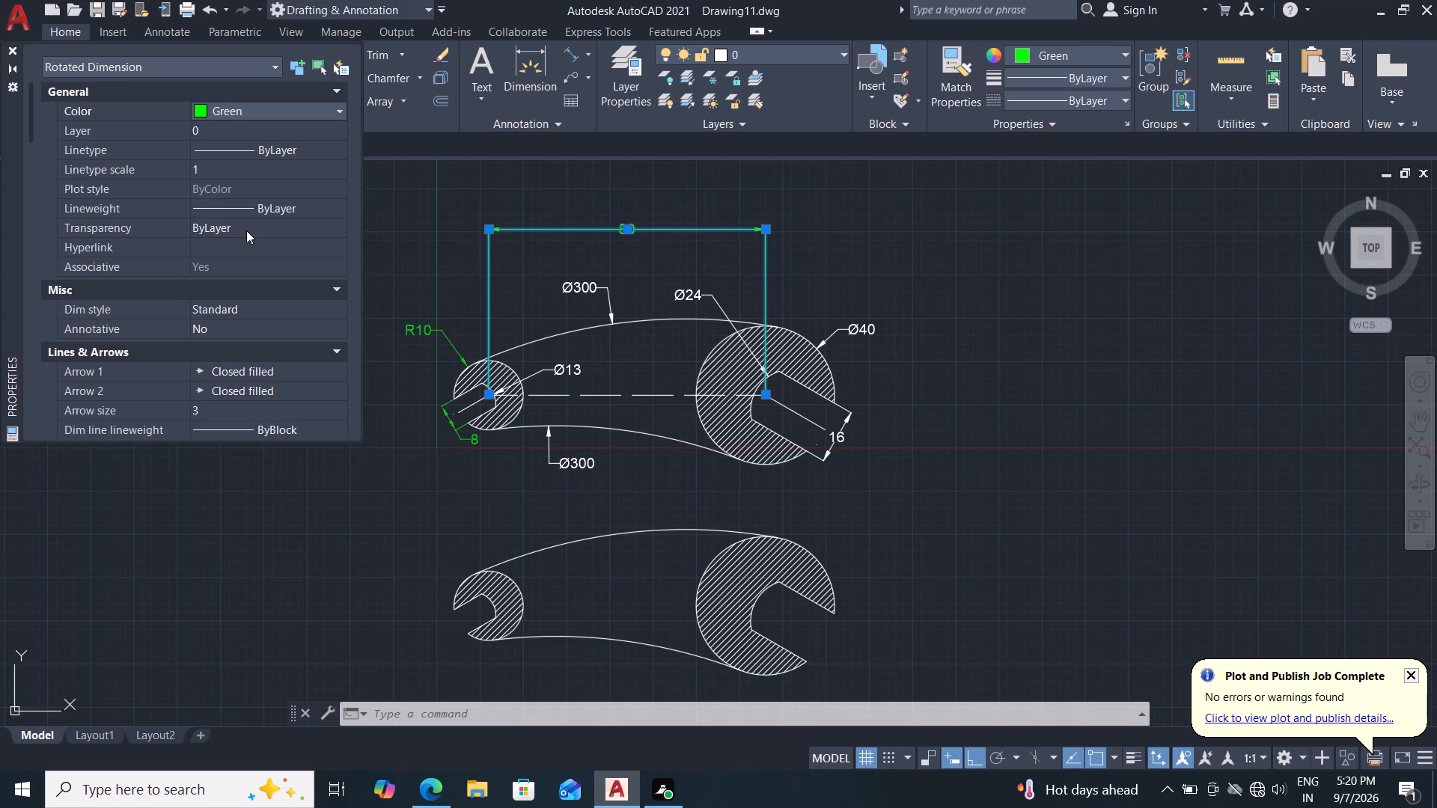
{"action": "left_click", "coordinate": [246, 230]}
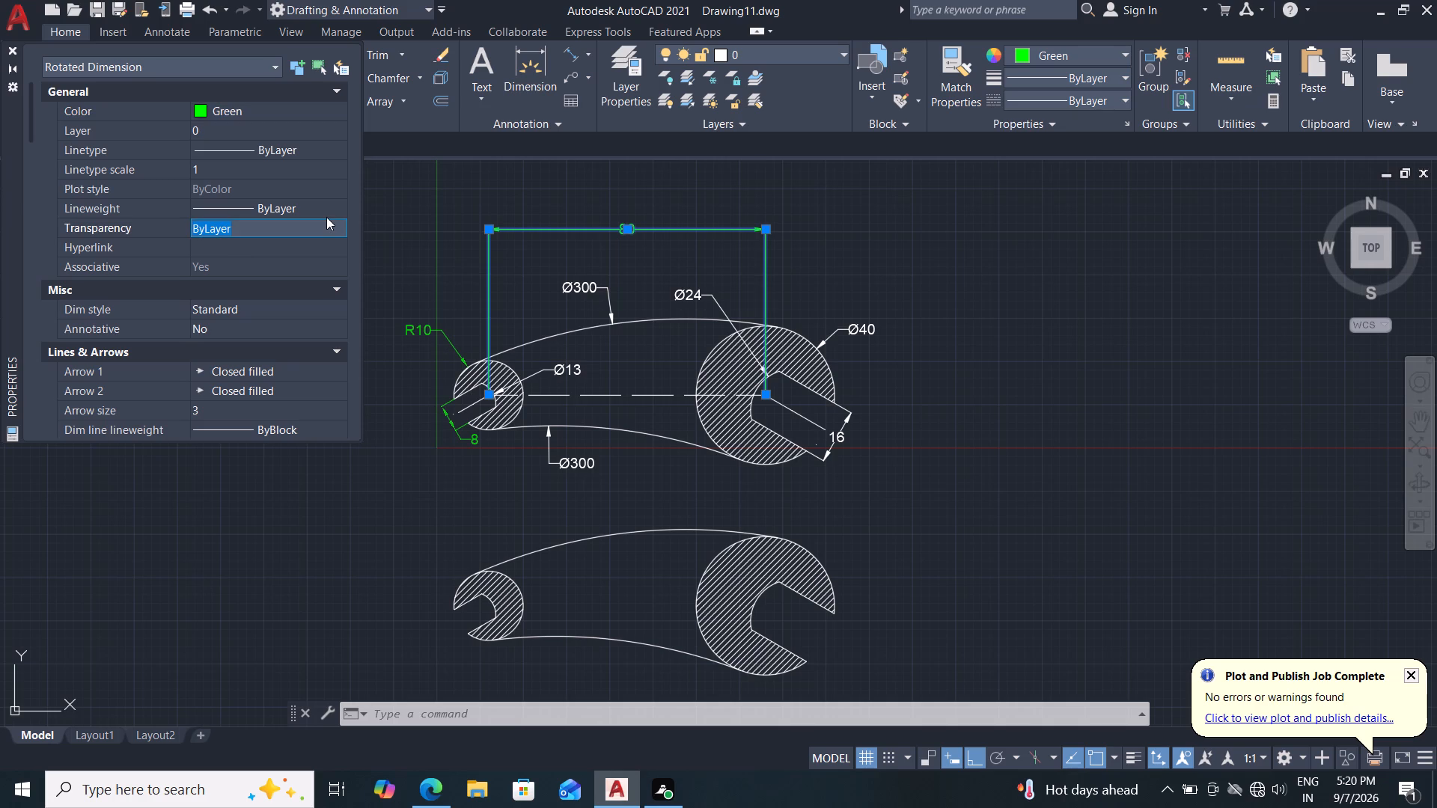
{"action": "type", "text": "30"}
{"action": "key", "text": "Return"}
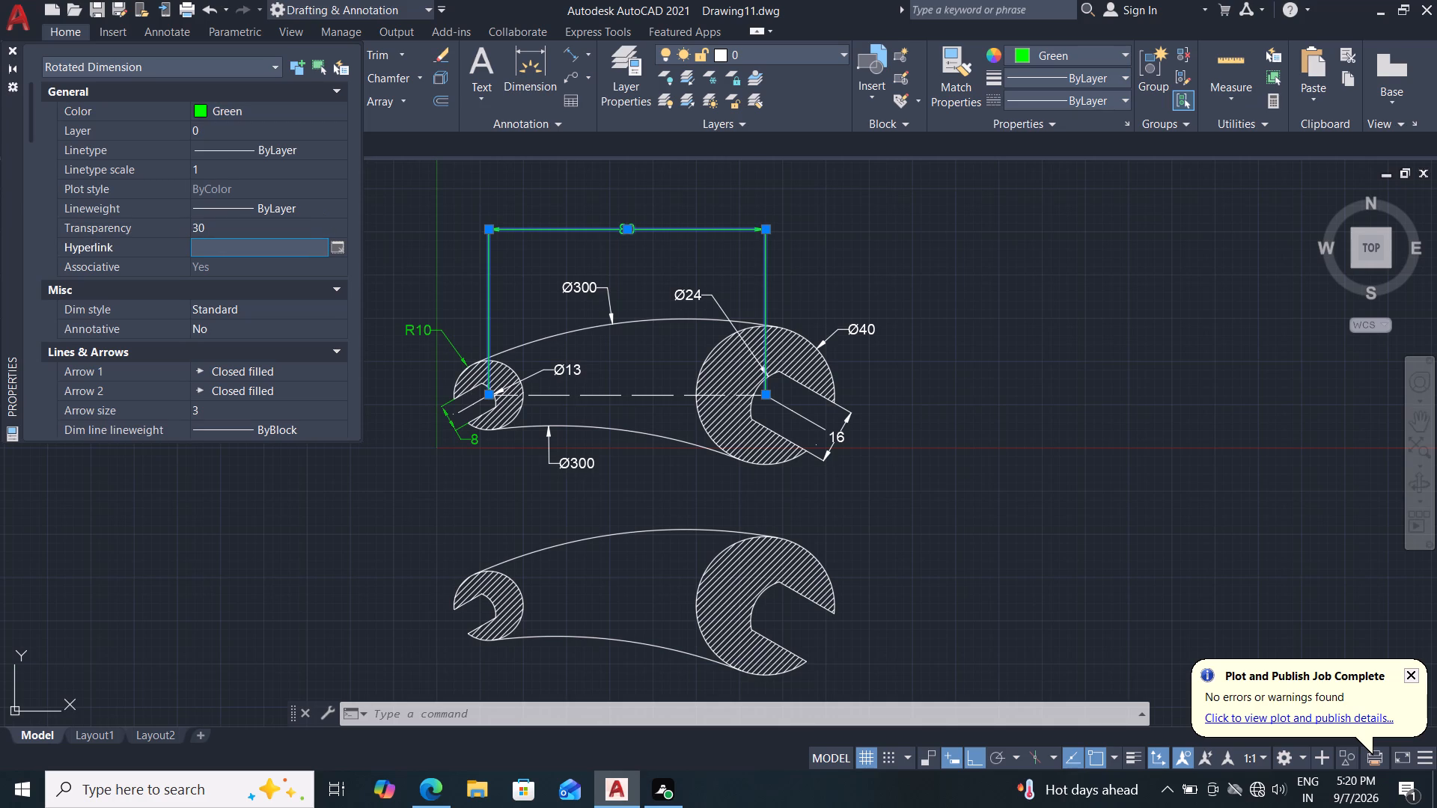
{"action": "left_click", "coordinate": [15, 46]}
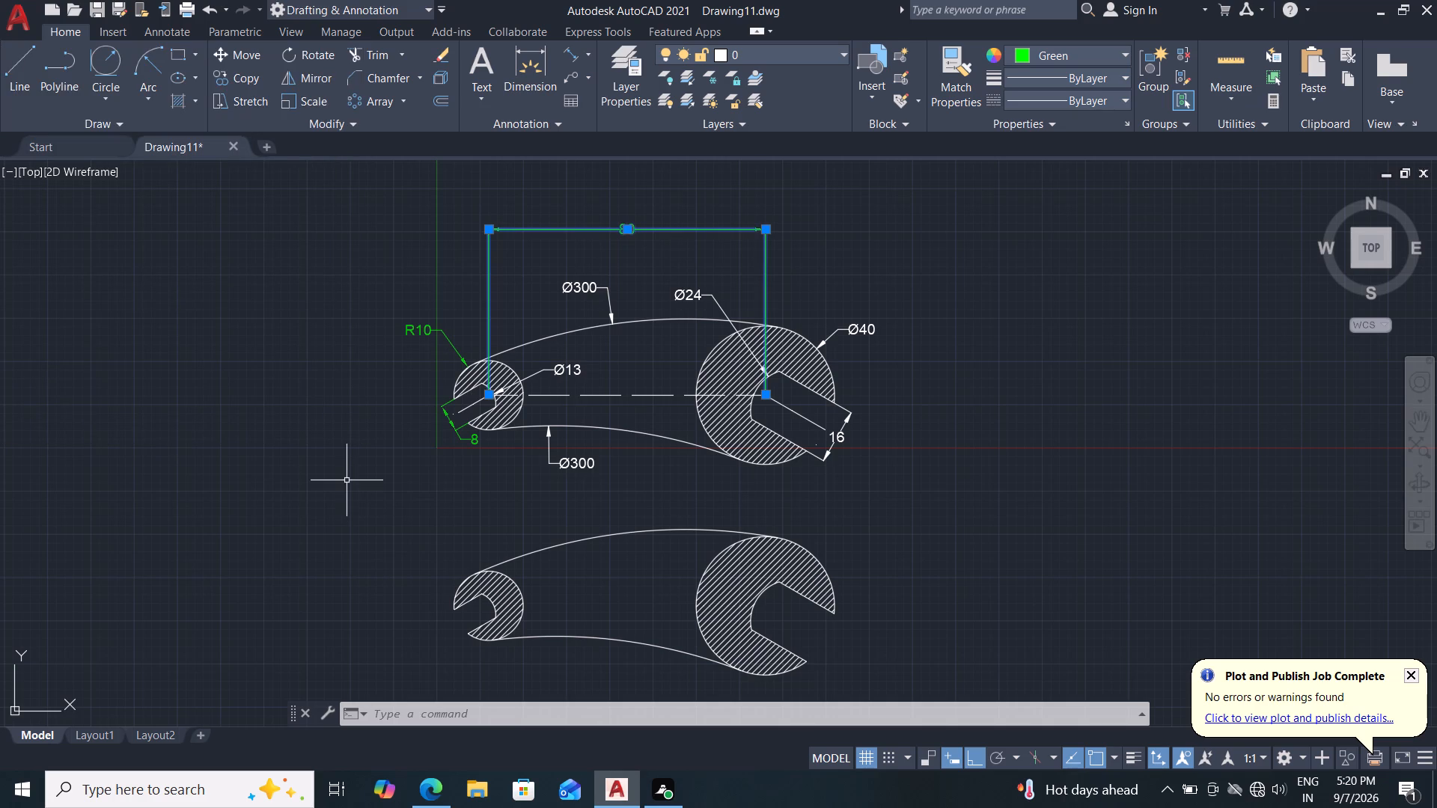
{"action": "key", "text": "Escape"}
{"action": "key", "text": "Escape"}
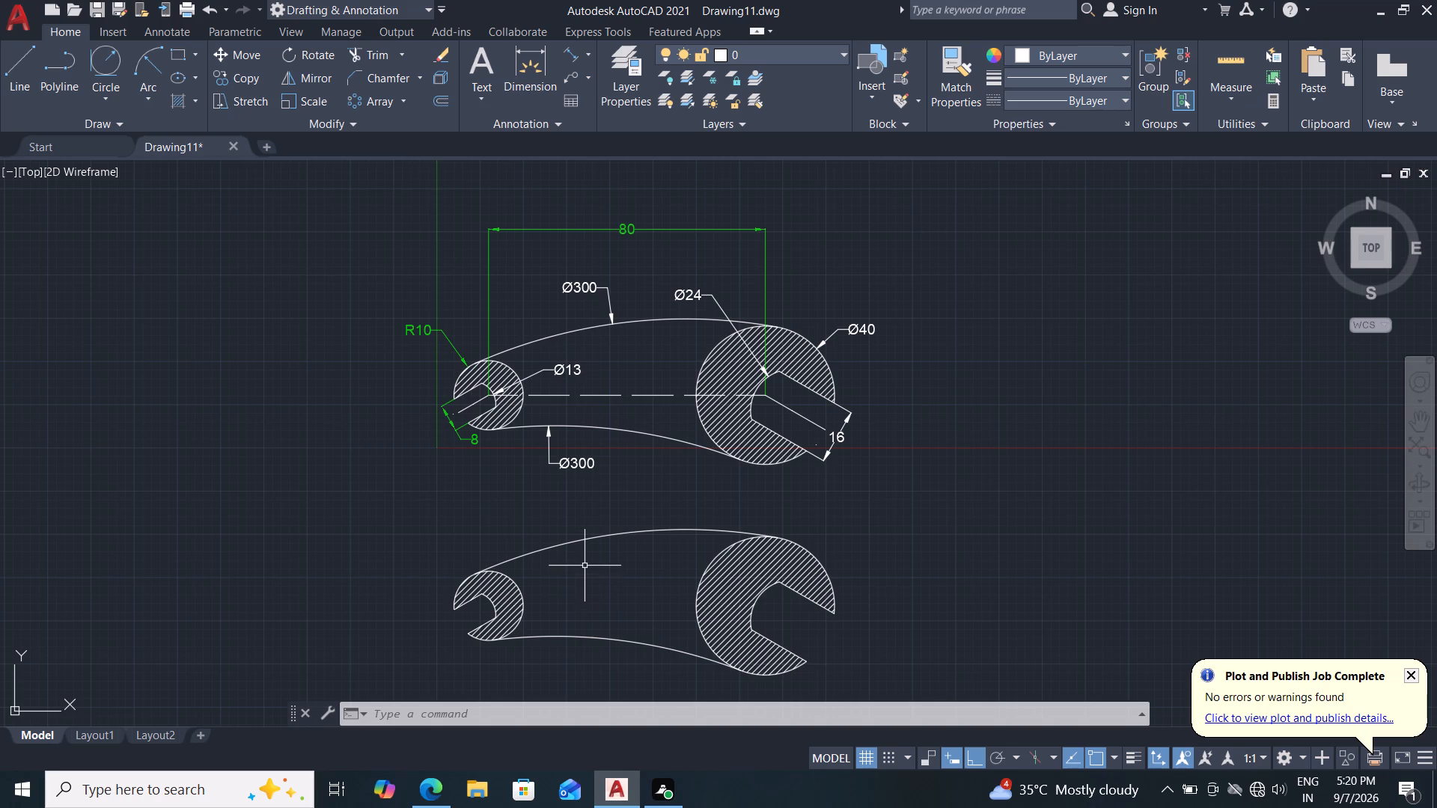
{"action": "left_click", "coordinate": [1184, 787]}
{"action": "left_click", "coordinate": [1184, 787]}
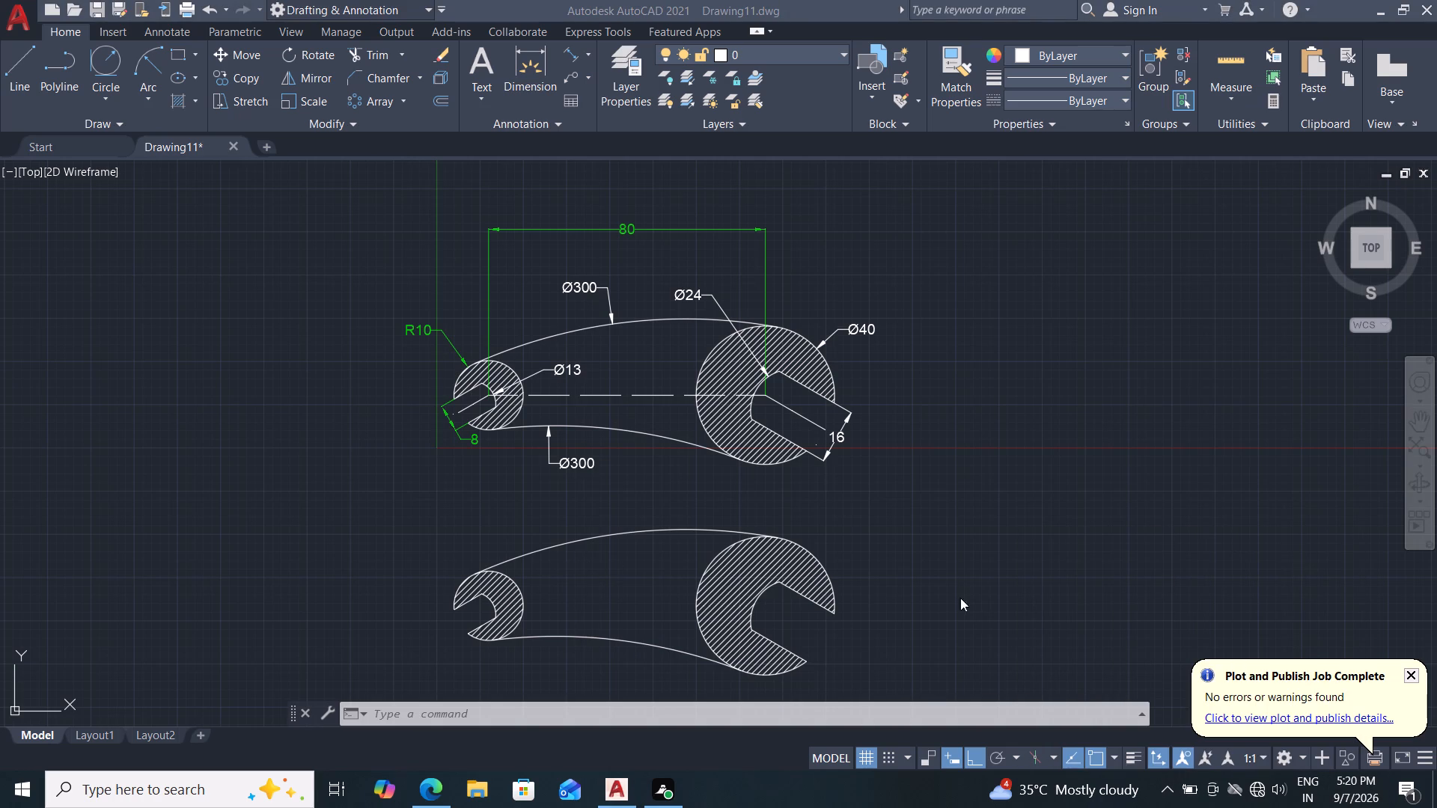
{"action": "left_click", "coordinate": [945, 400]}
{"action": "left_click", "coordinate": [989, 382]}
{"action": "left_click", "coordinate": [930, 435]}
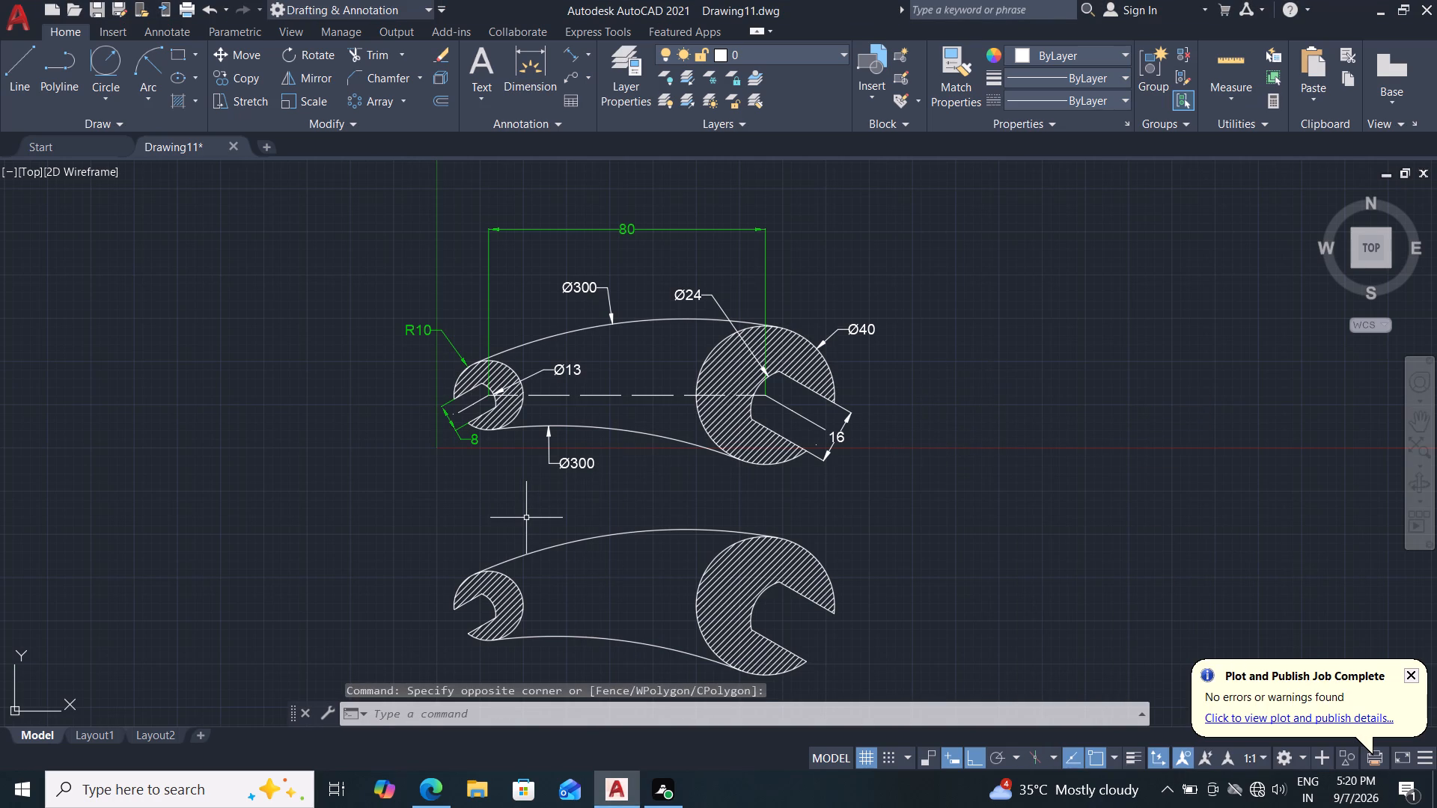
Set the color of the Ø300 dimension on the upper wrench's lower handle arc to Green and its transparency to 30.
{"action": "key", "text": "p"}
{"action": "key", "text": "r"}
{"action": "key", "text": "Return"}
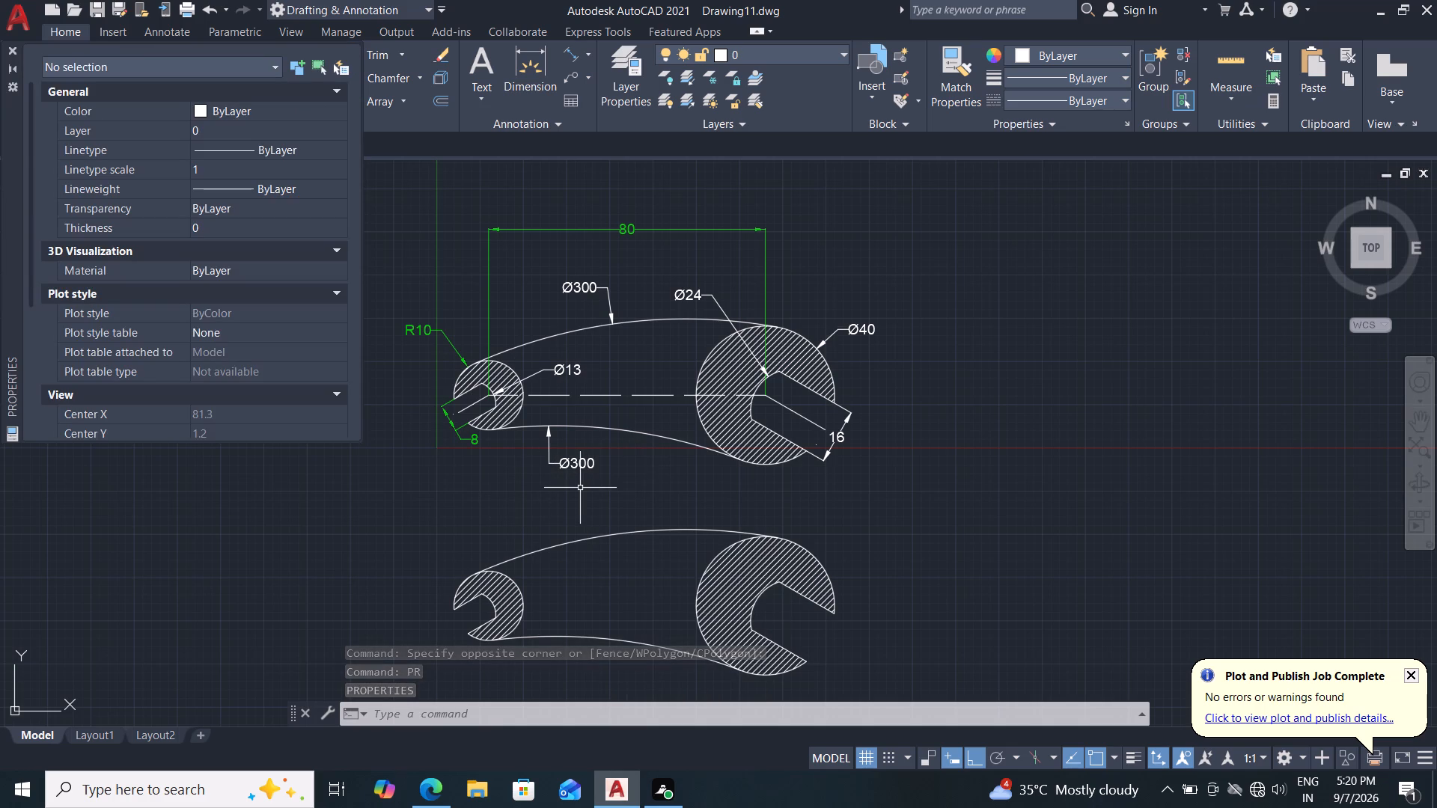
{"action": "middle_click_drag", "start_coordinate": [543, 496], "coordinate": [544, 498]}
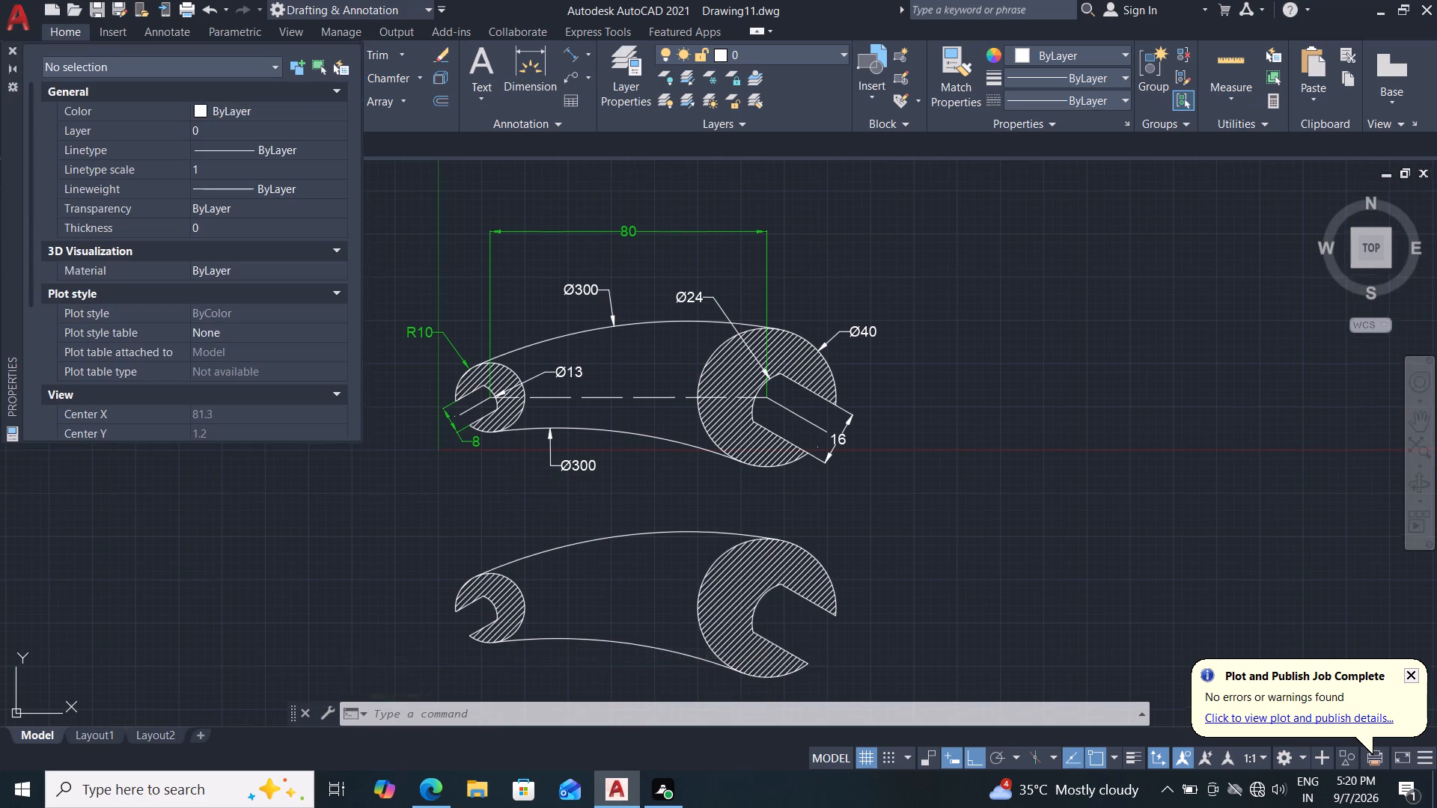
{"action": "middle_click_drag", "start_coordinate": [544, 498], "coordinate": [557, 518]}
{"action": "left_click", "coordinate": [599, 485]}
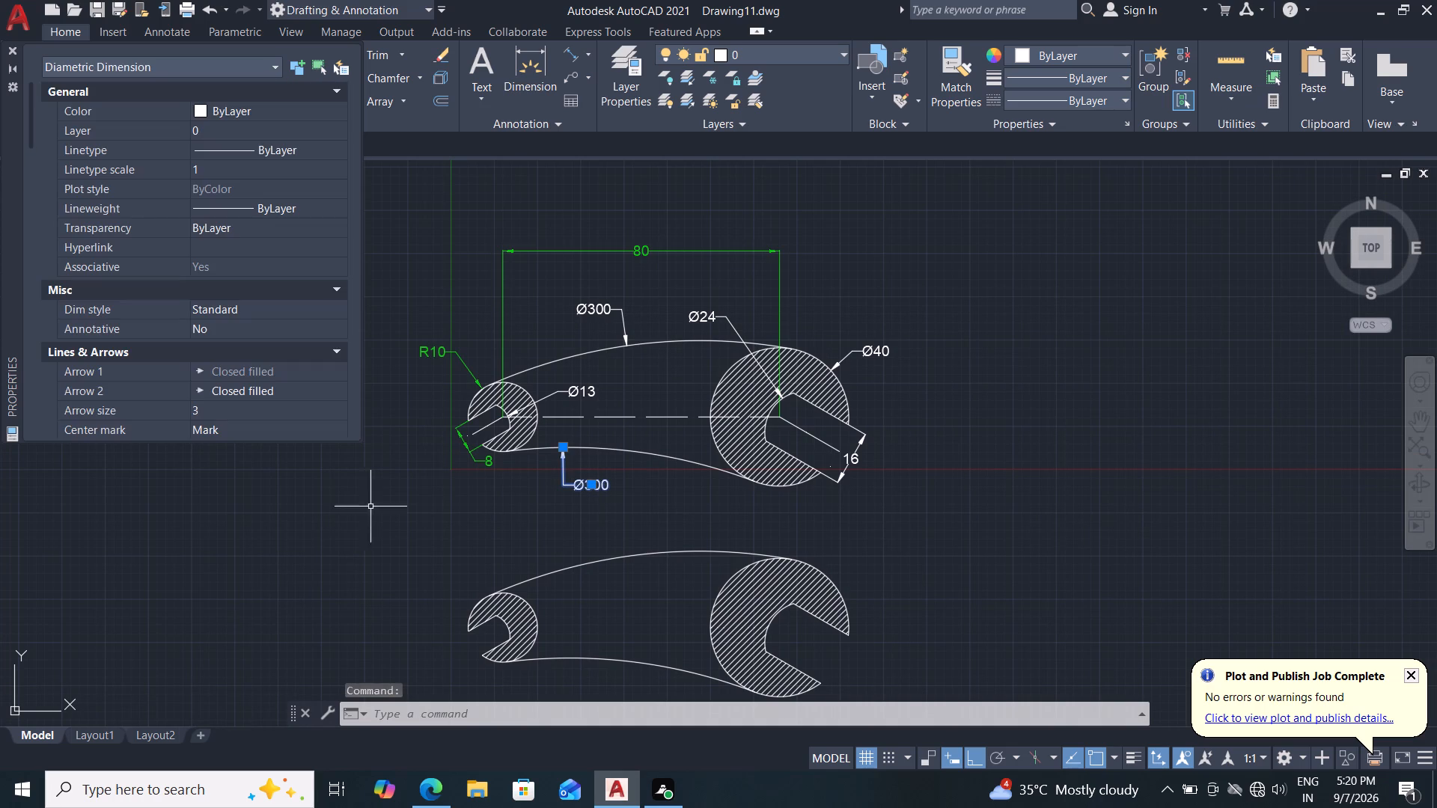
{"action": "double_click", "coordinate": [257, 109]}
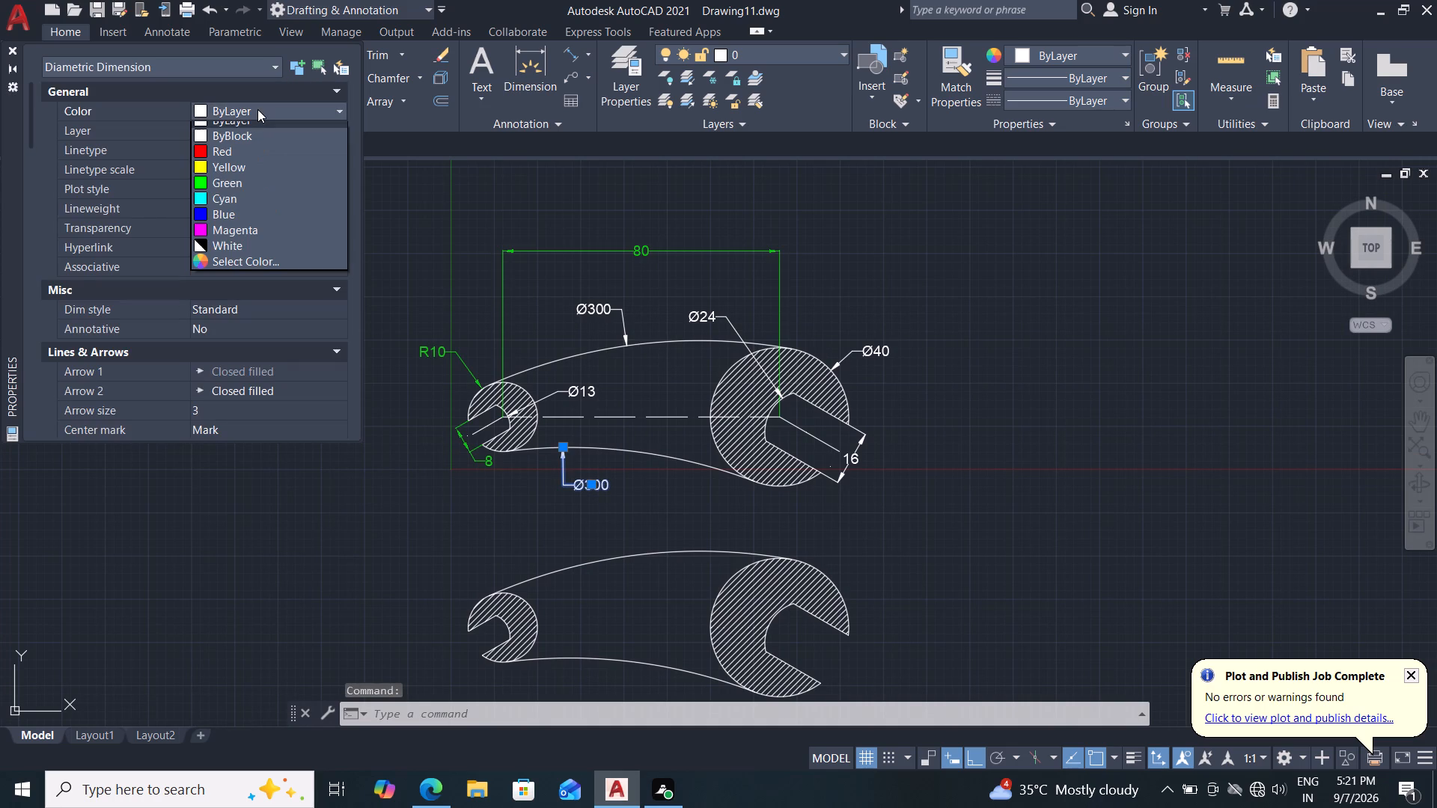
{"action": "left_click", "coordinate": [254, 189]}
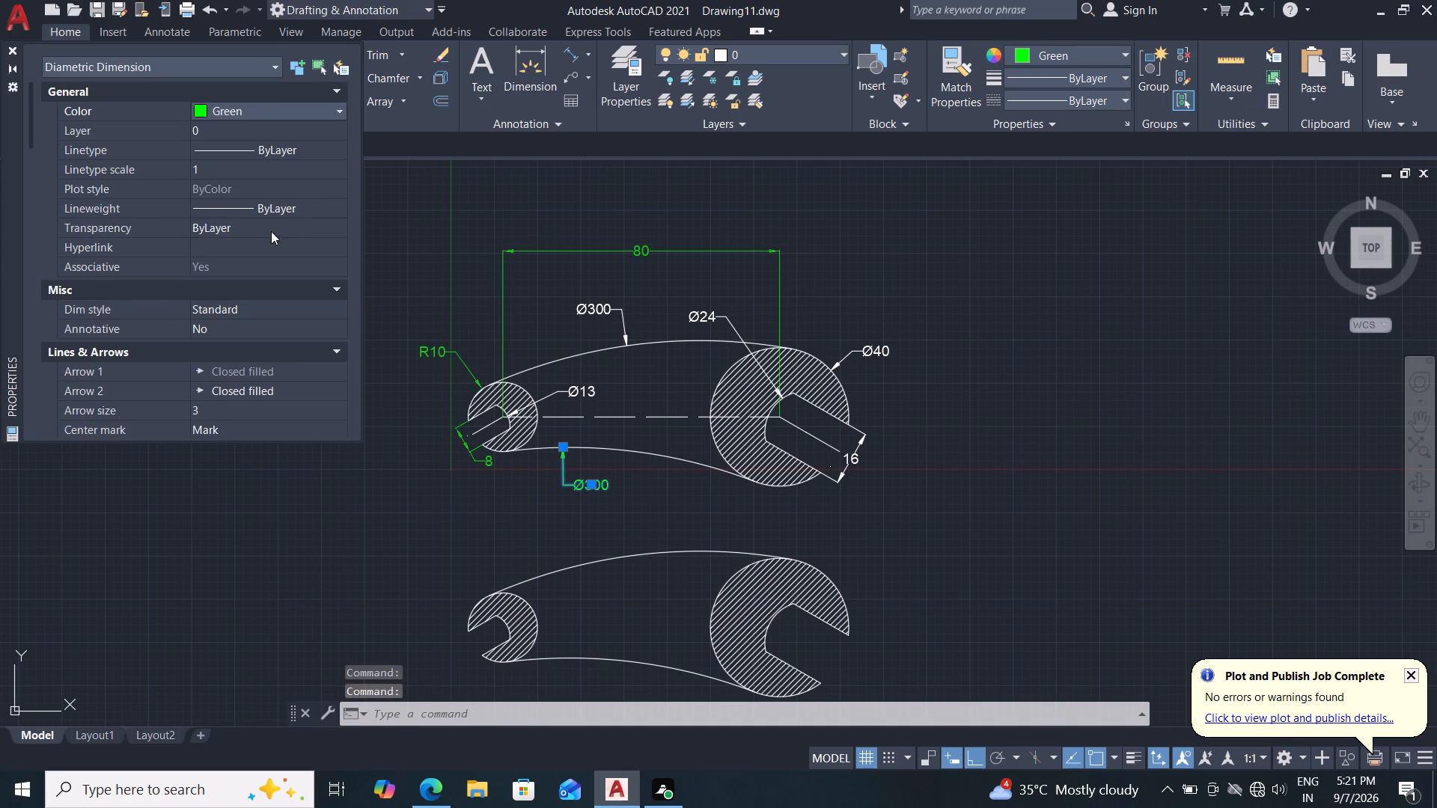
{"action": "left_click", "coordinate": [271, 233]}
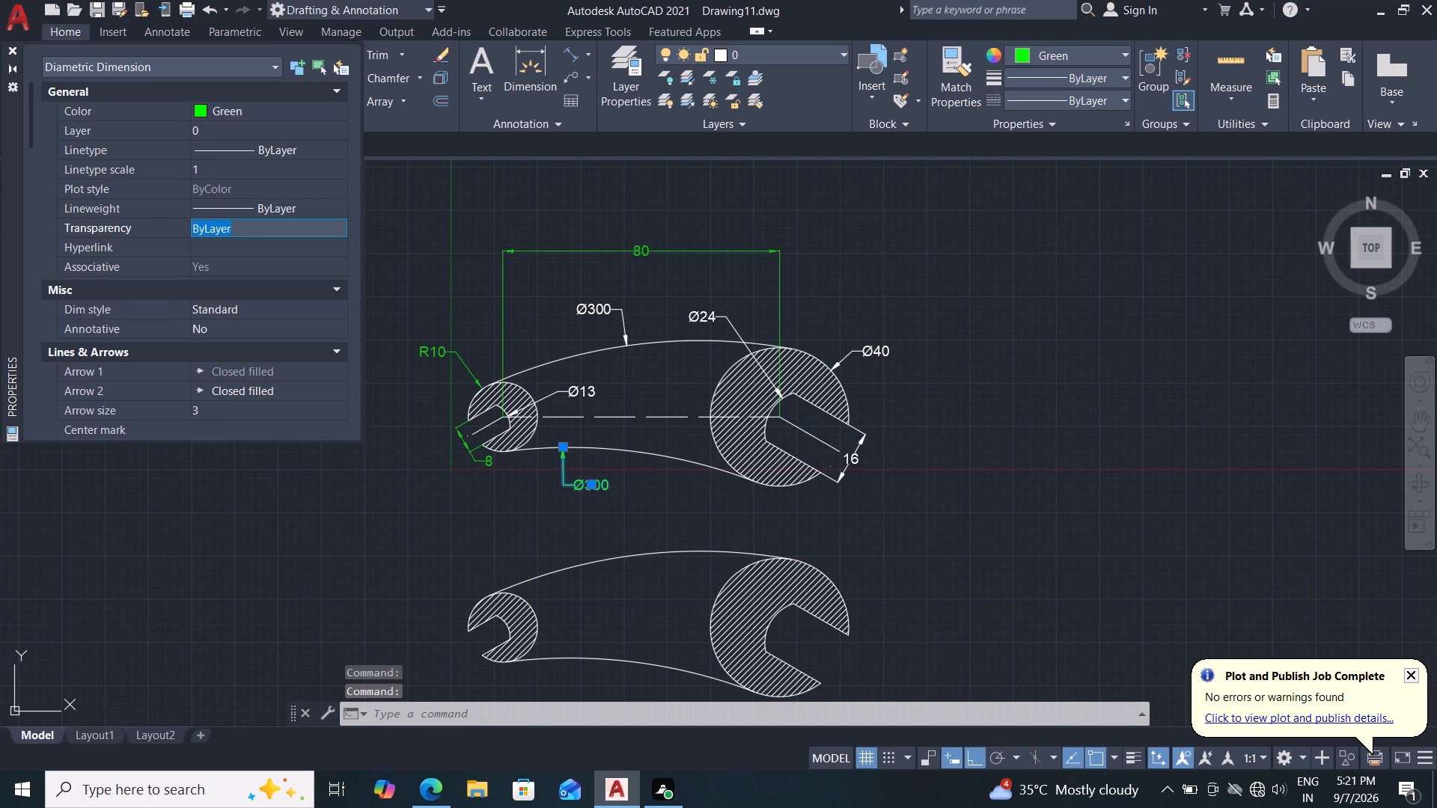
{"action": "type", "text": "30"}
{"action": "key", "text": "Return"}
{"action": "scroll", "coordinate": [303, 221], "scroll_direction": "up", "scroll_amount": 1}
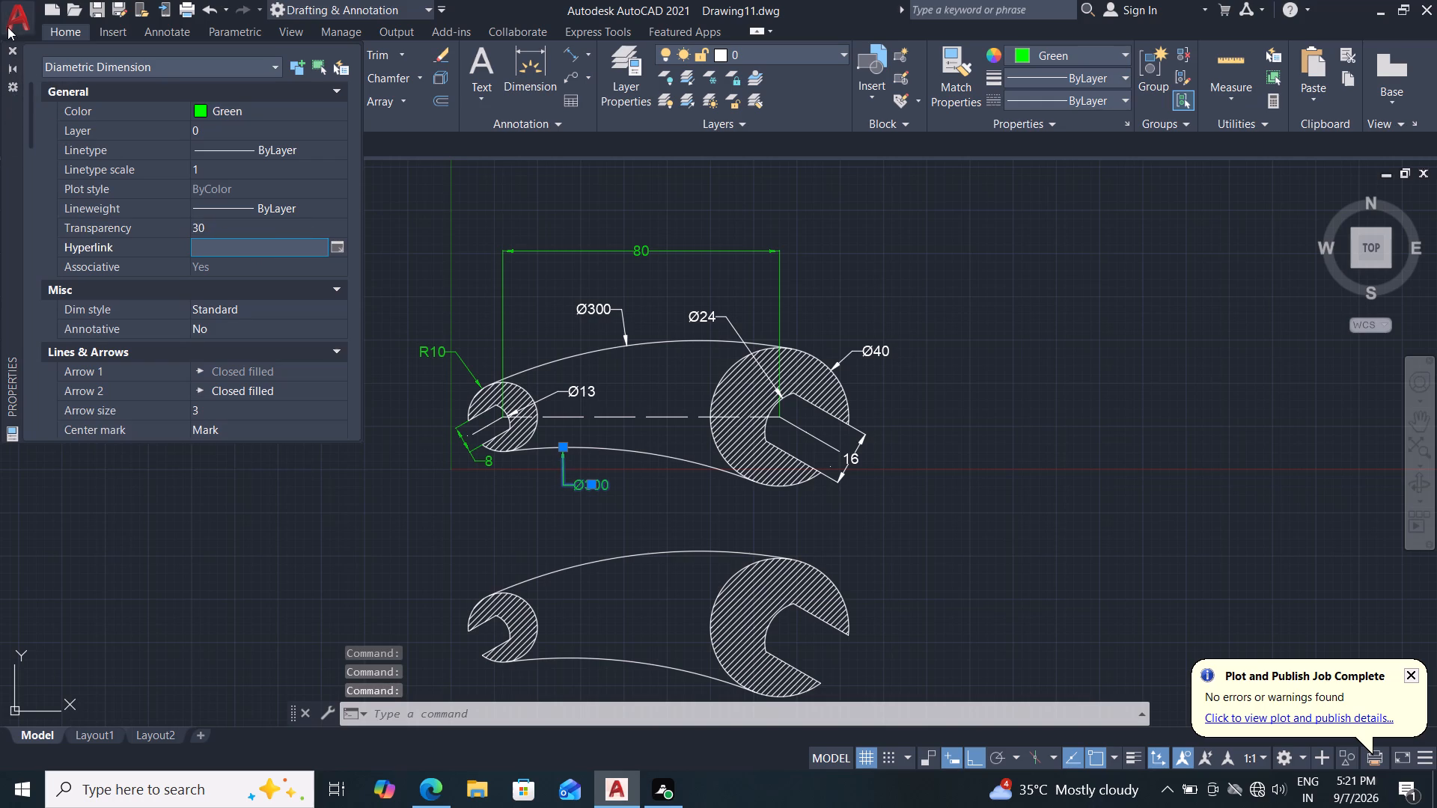
{"action": "left_click", "coordinate": [9, 47]}
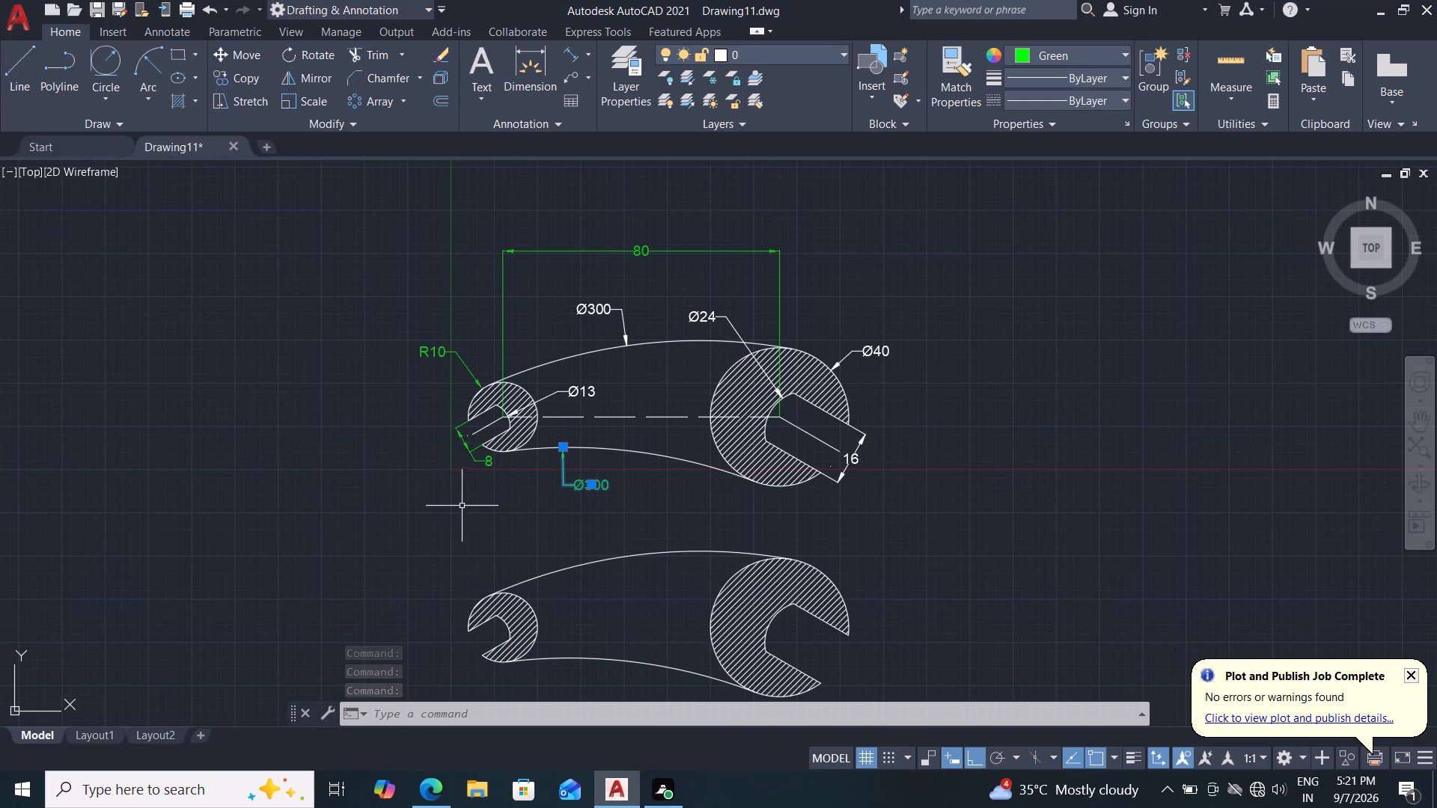
{"action": "key", "text": "Escape"}
{"action": "key", "text": "Escape"}
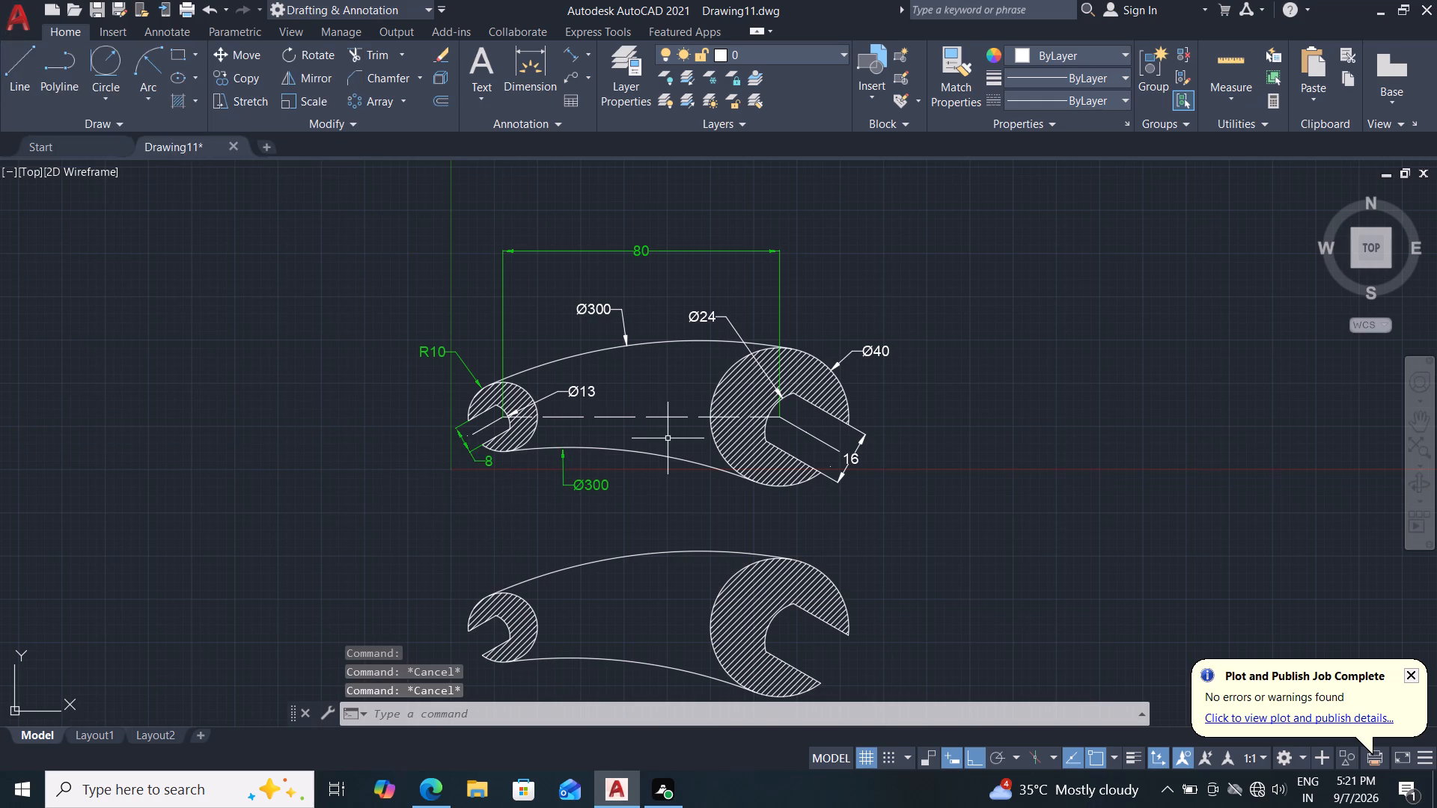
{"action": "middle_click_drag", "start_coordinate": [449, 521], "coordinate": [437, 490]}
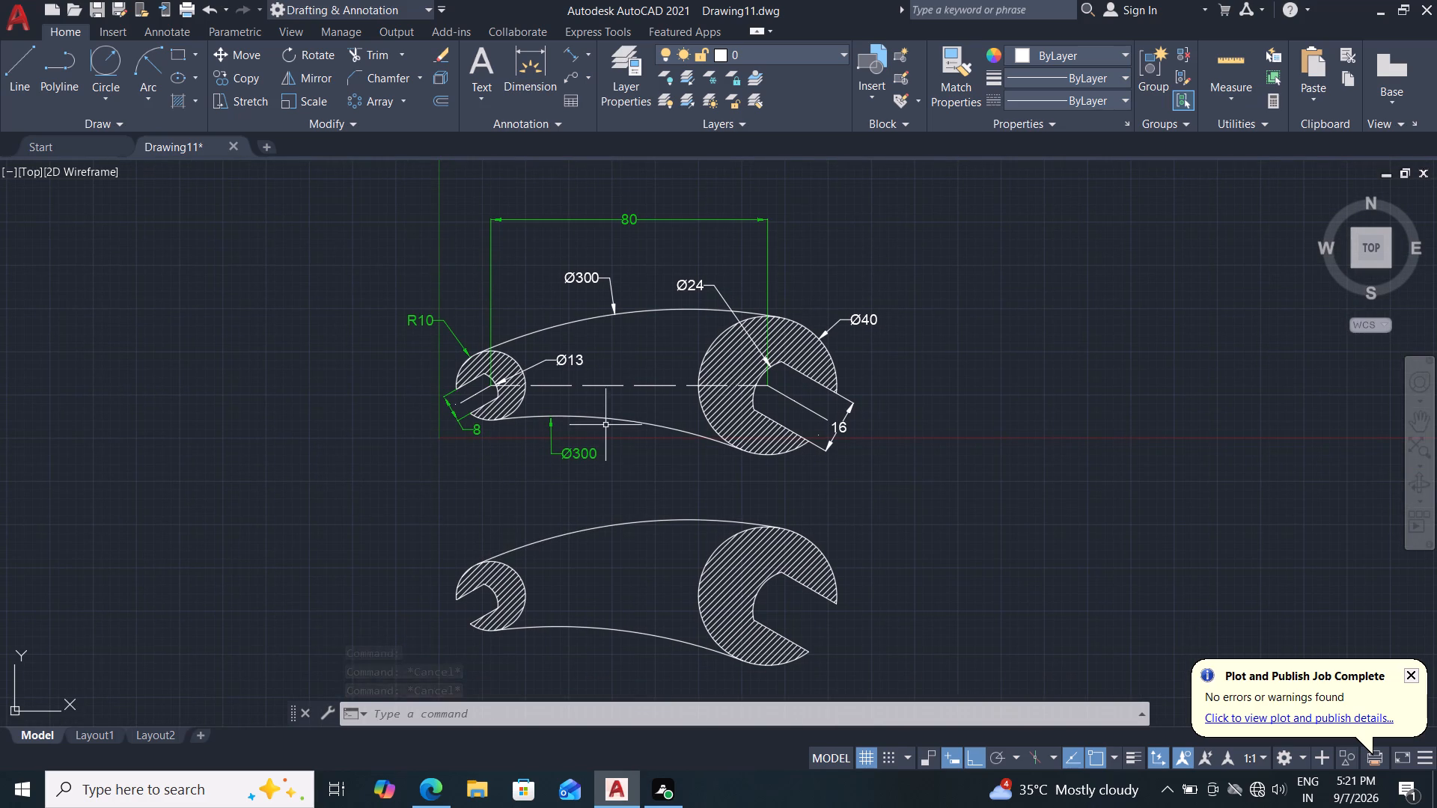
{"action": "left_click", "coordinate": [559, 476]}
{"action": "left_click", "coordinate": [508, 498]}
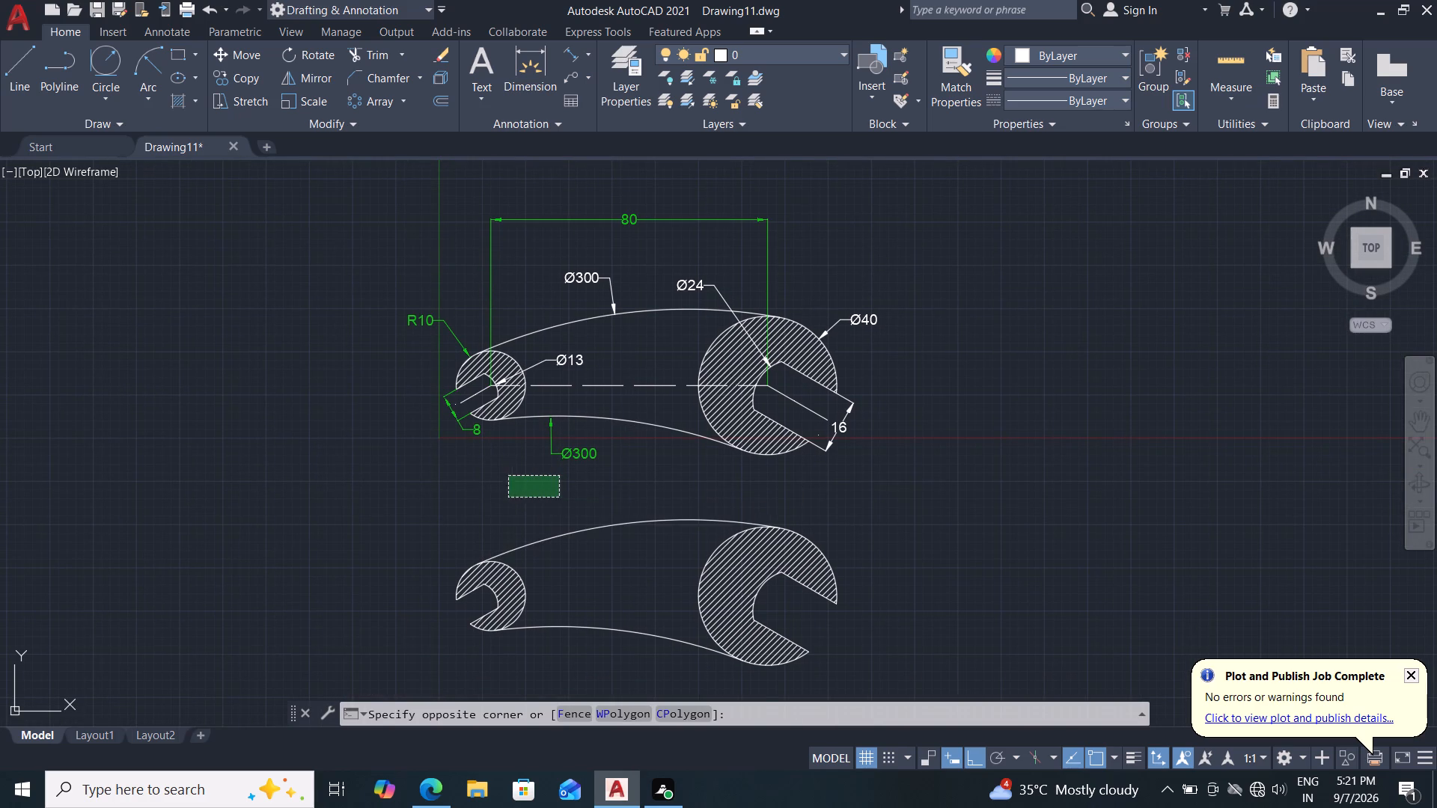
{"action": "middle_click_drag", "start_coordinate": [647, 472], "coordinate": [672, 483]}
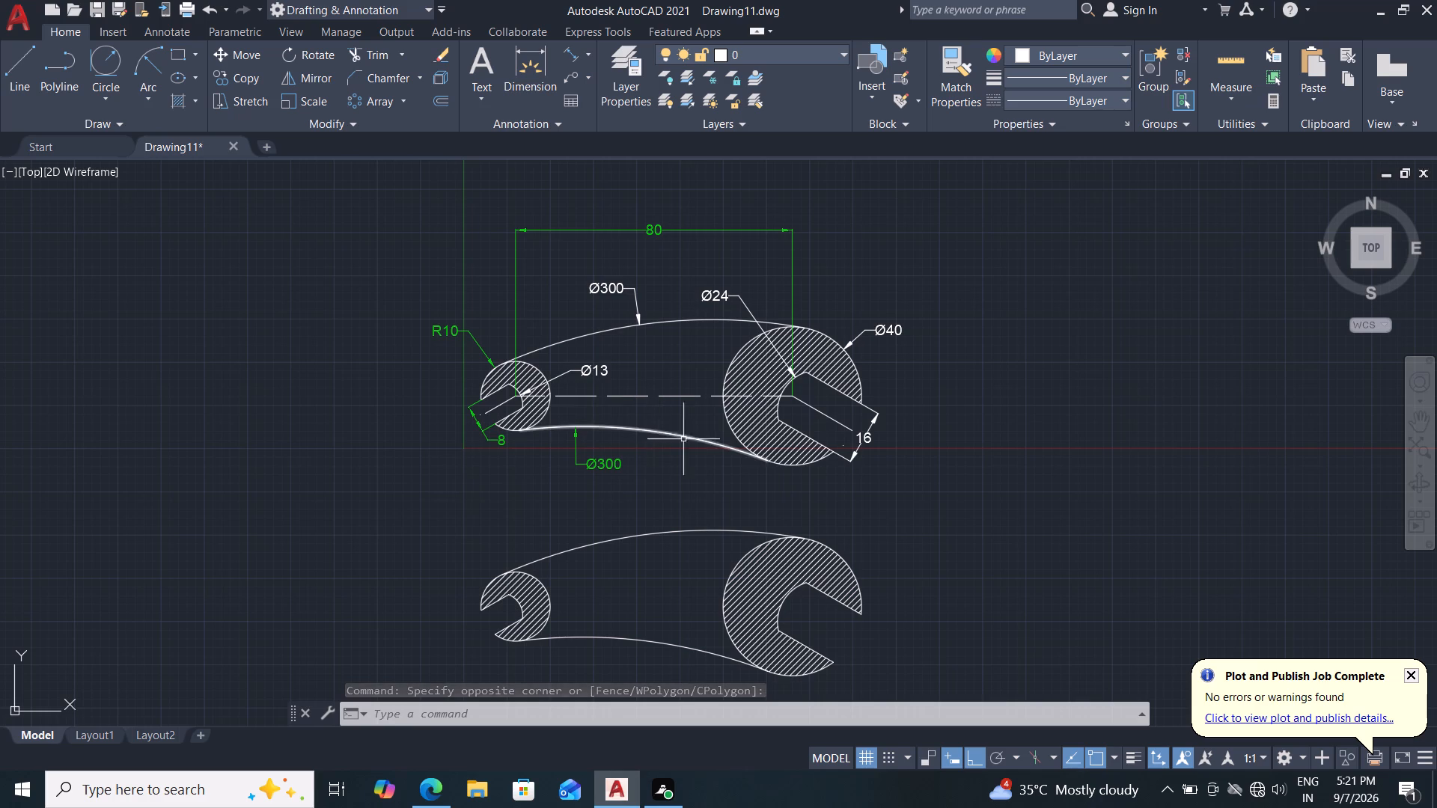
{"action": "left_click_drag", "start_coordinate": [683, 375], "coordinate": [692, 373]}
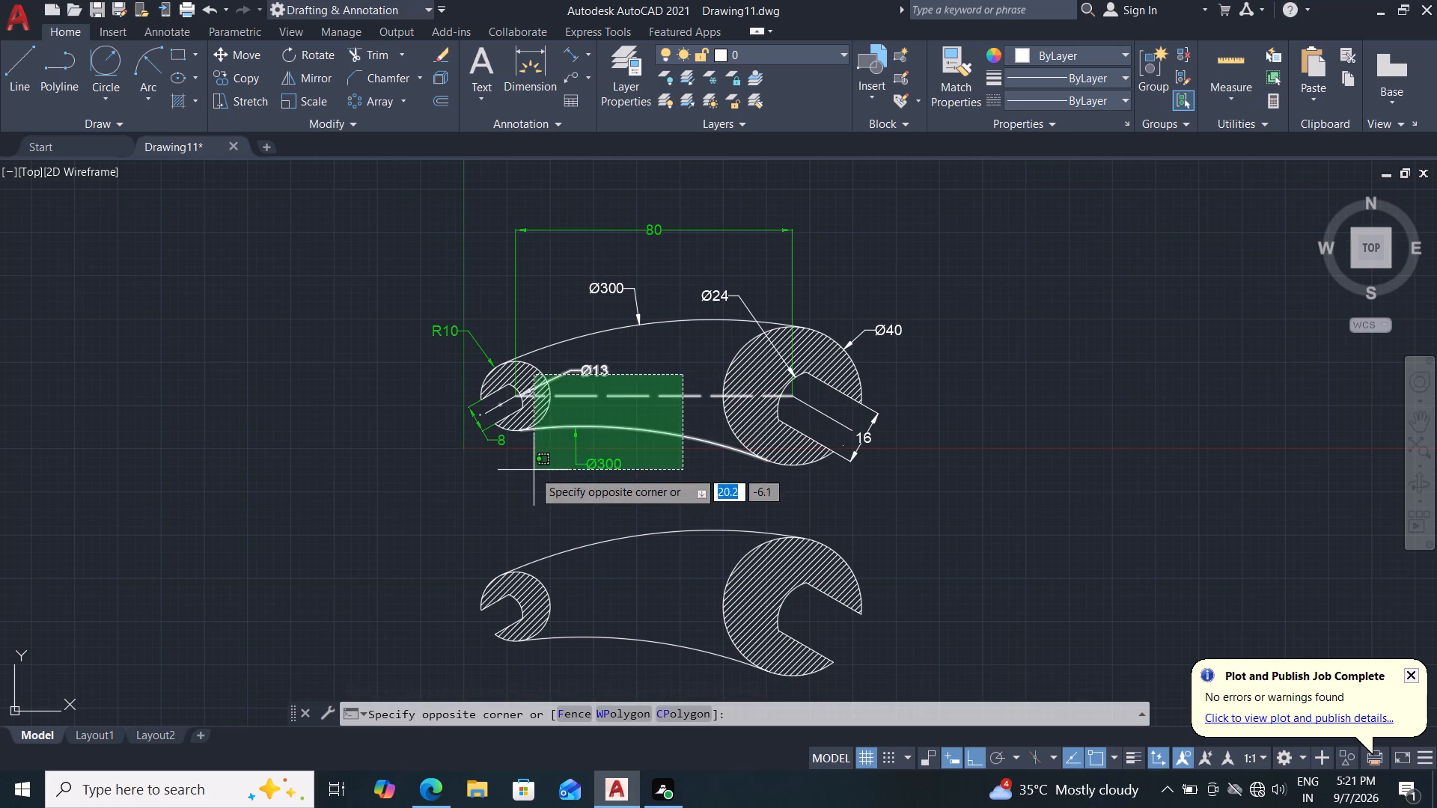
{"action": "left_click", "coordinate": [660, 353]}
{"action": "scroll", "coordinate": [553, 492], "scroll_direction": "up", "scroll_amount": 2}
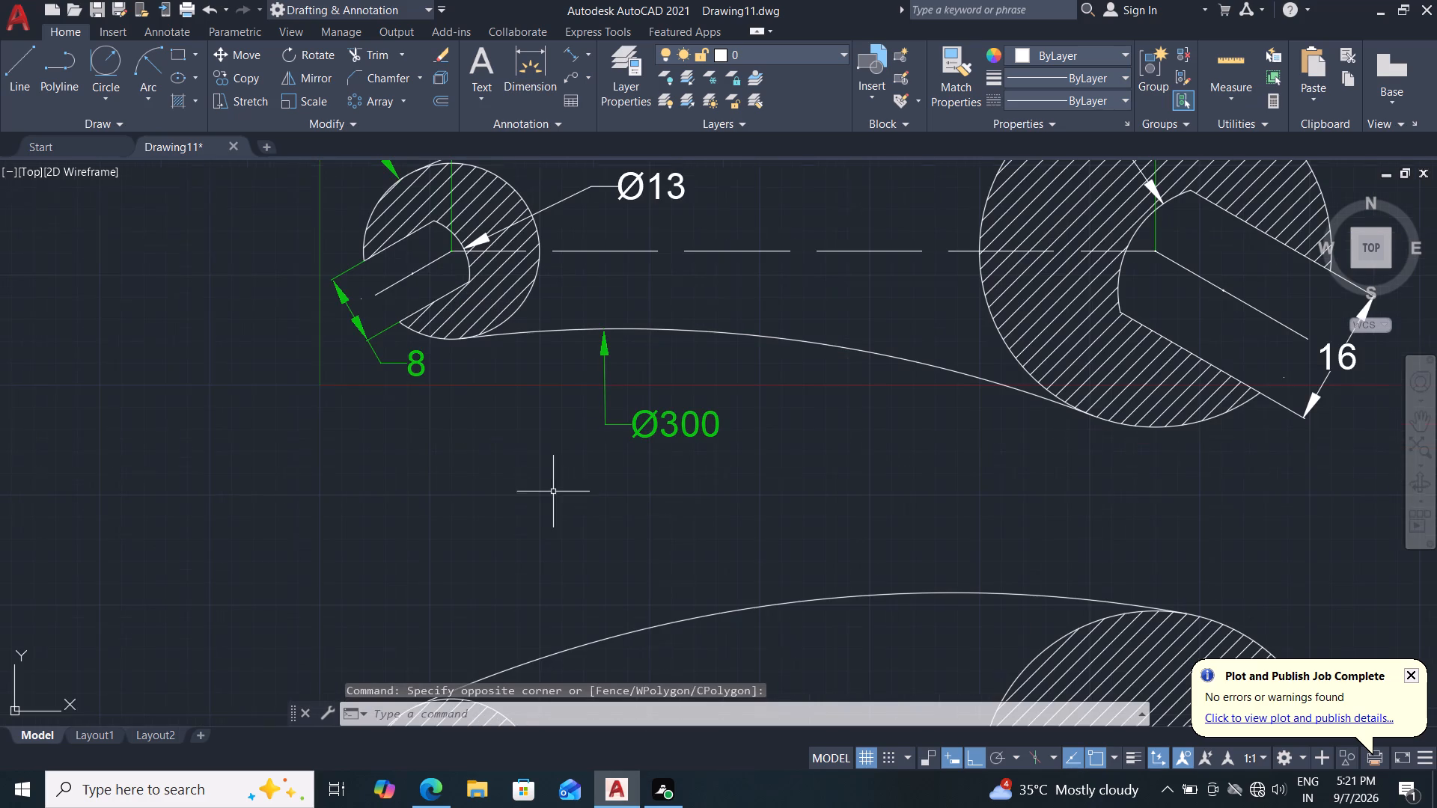
Set the linetype of the small slot's angled centerline in the upper wrench to ACAD_ISO02W100.
{"action": "left_click", "coordinate": [409, 277]}
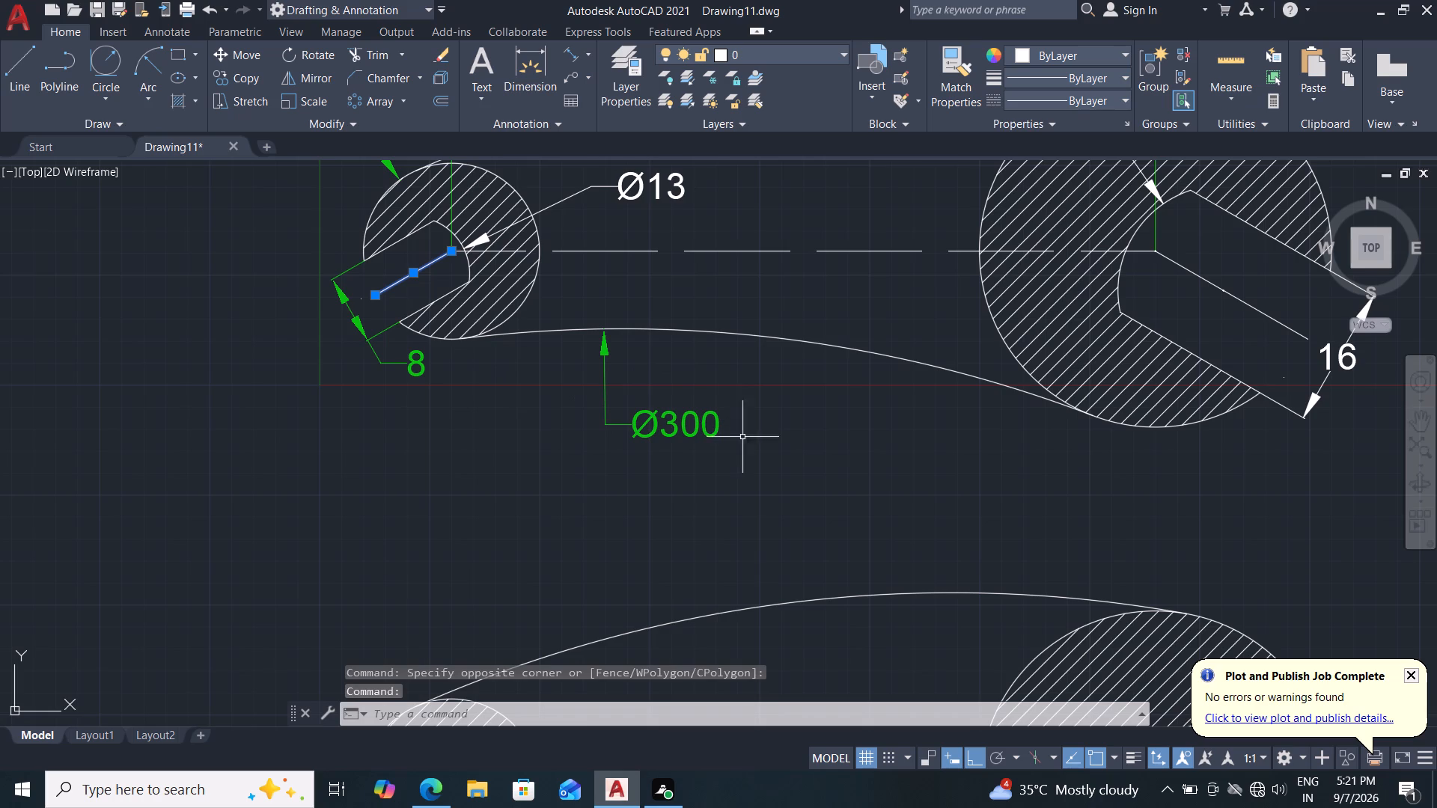
{"action": "left_click", "coordinate": [1059, 94]}
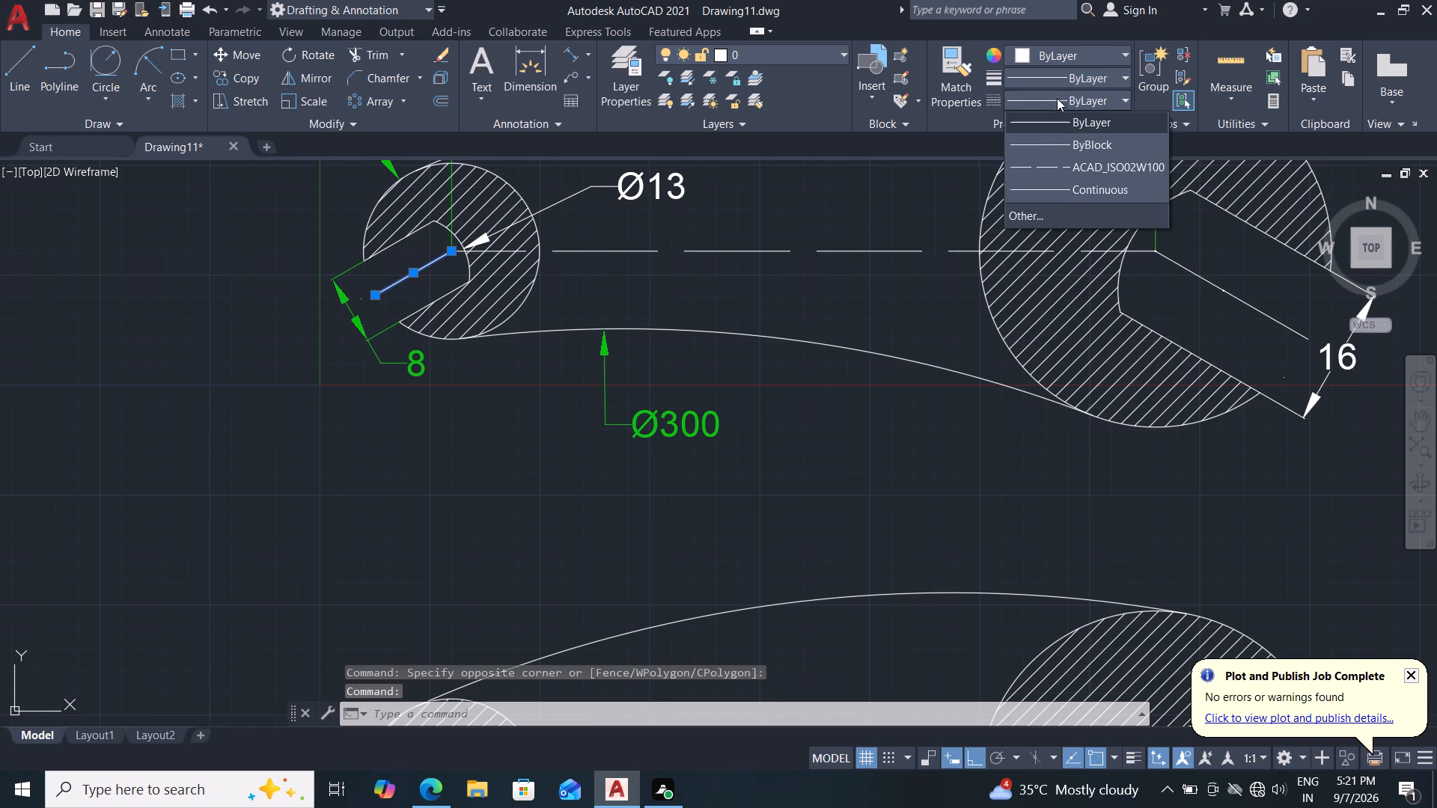
{"action": "left_click", "coordinate": [1039, 166]}
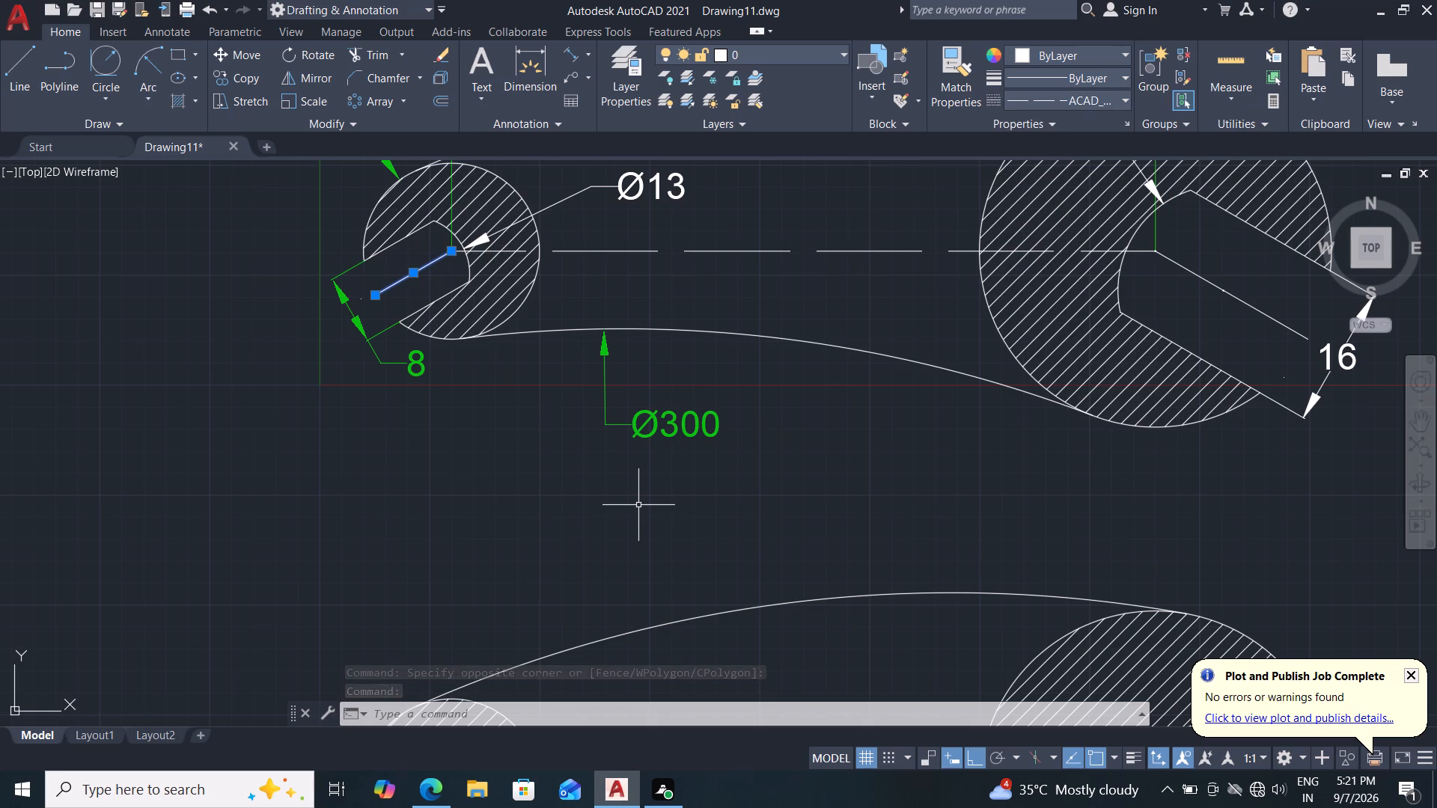
{"action": "key", "text": "Escape"}
{"action": "key", "text": "Escape"}
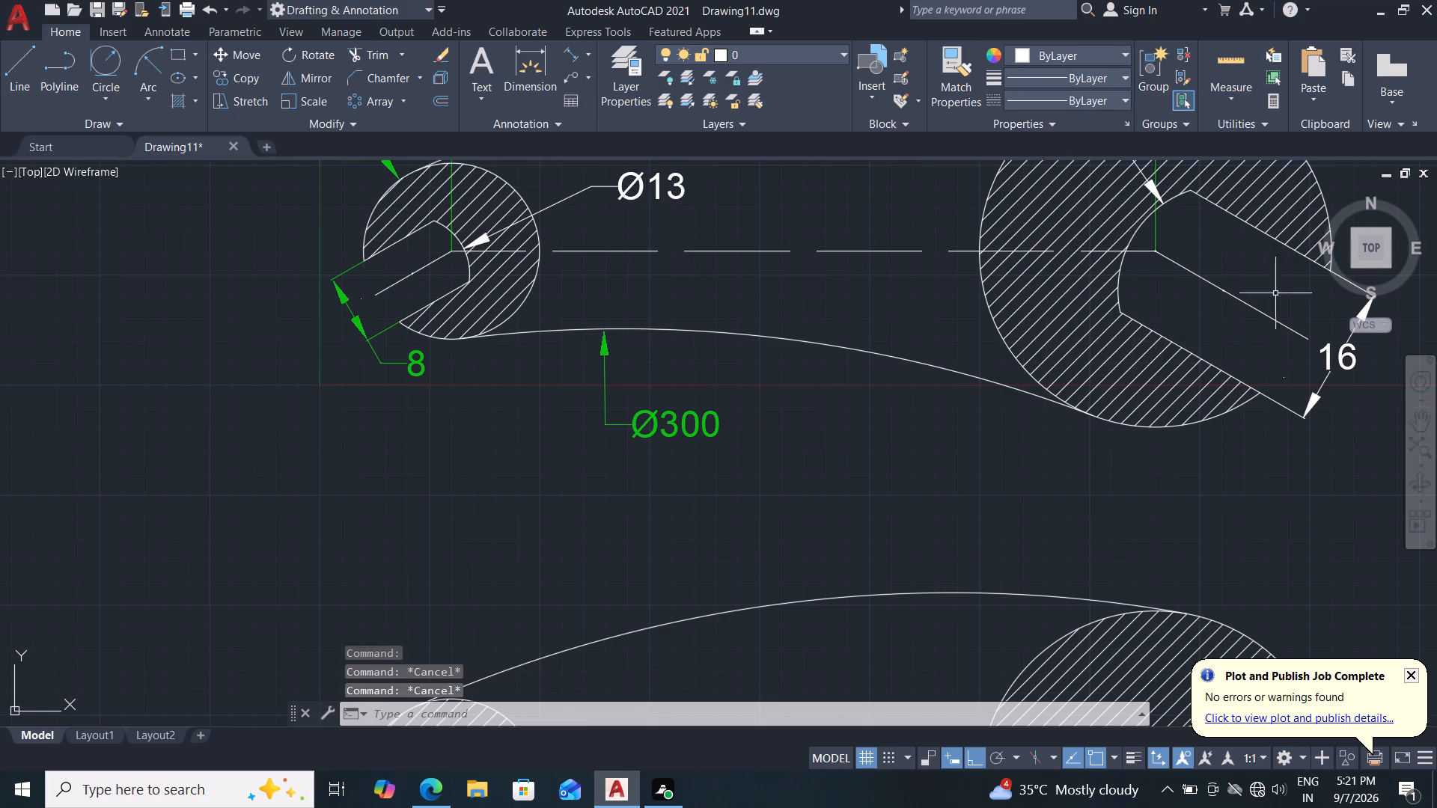
Set the linetype of the large slot's angled centerline in the upper wrench to ACAD_ISO02W100.
{"action": "left_click", "coordinate": [1287, 322]}
{"action": "left_click", "coordinate": [1269, 322]}
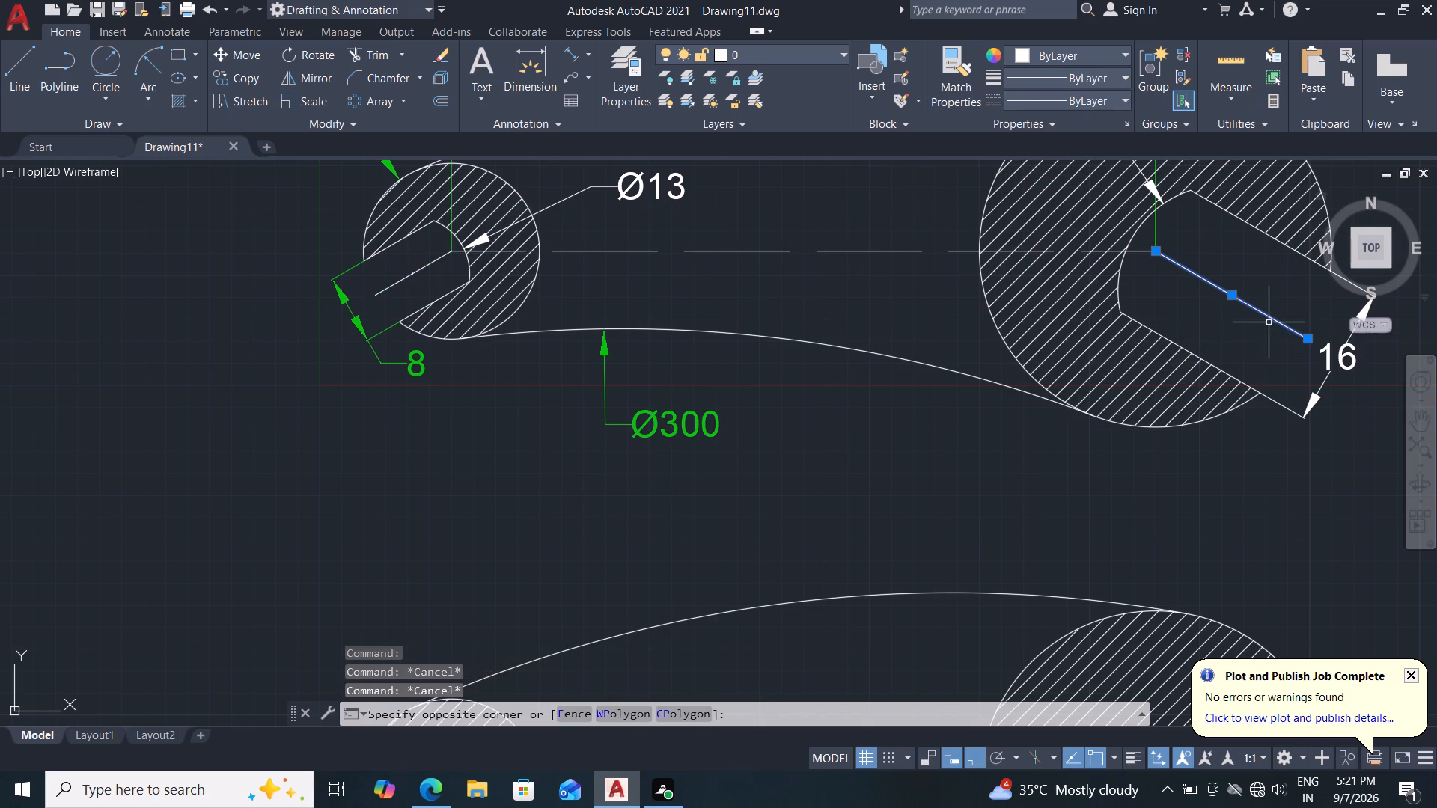
{"action": "left_click", "coordinate": [1092, 90]}
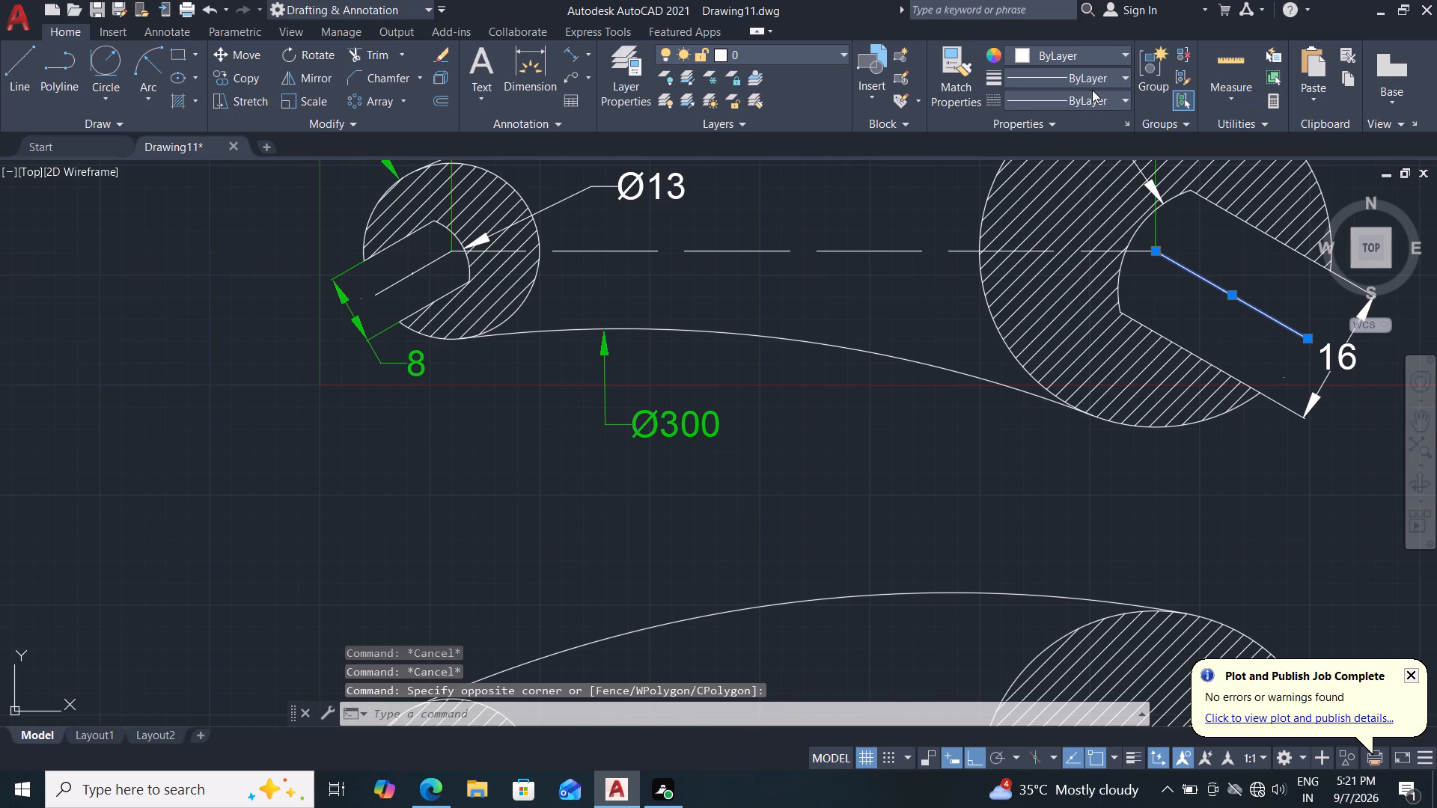
{"action": "left_click", "coordinate": [1085, 105]}
{"action": "left_click", "coordinate": [1070, 170]}
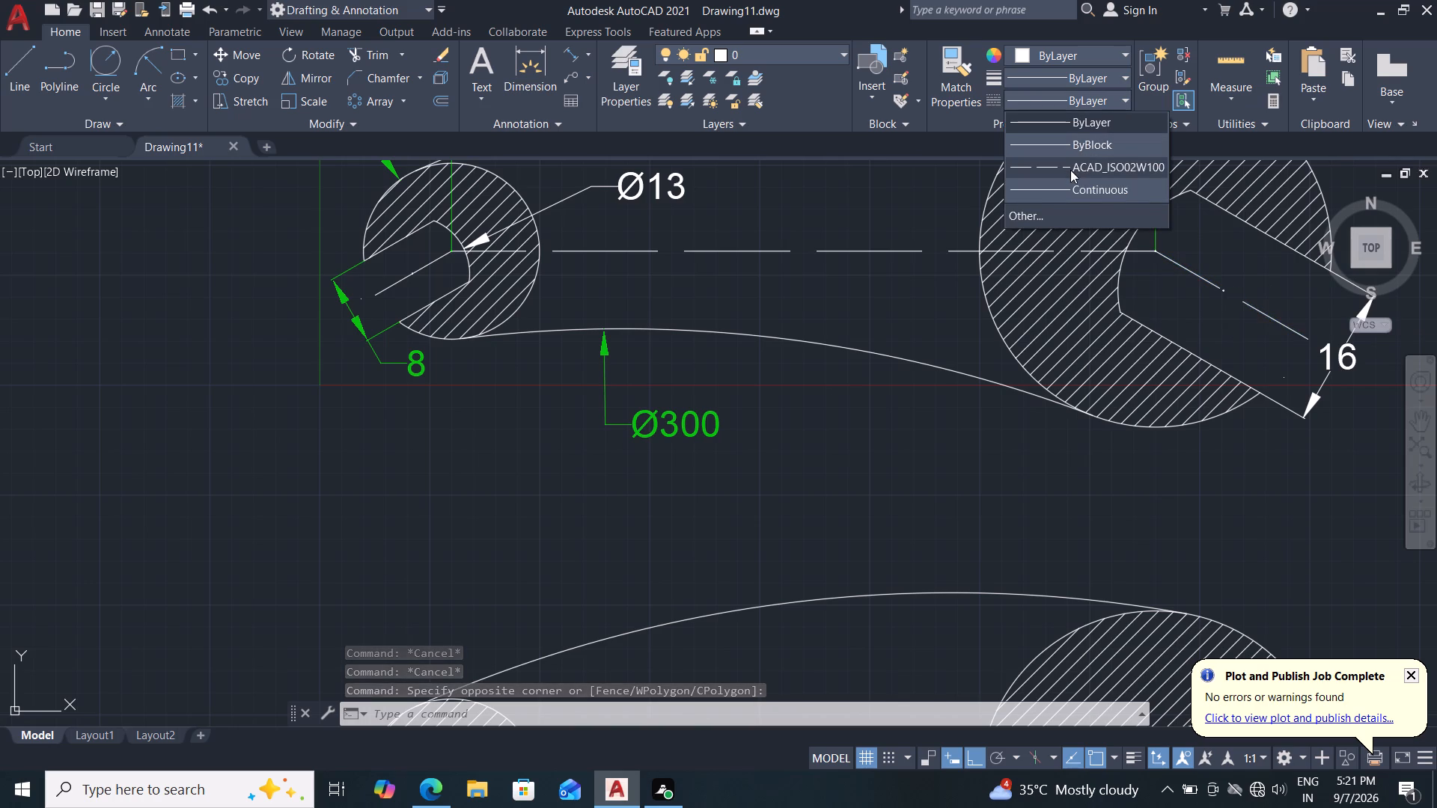
{"action": "key", "text": "Escape"}
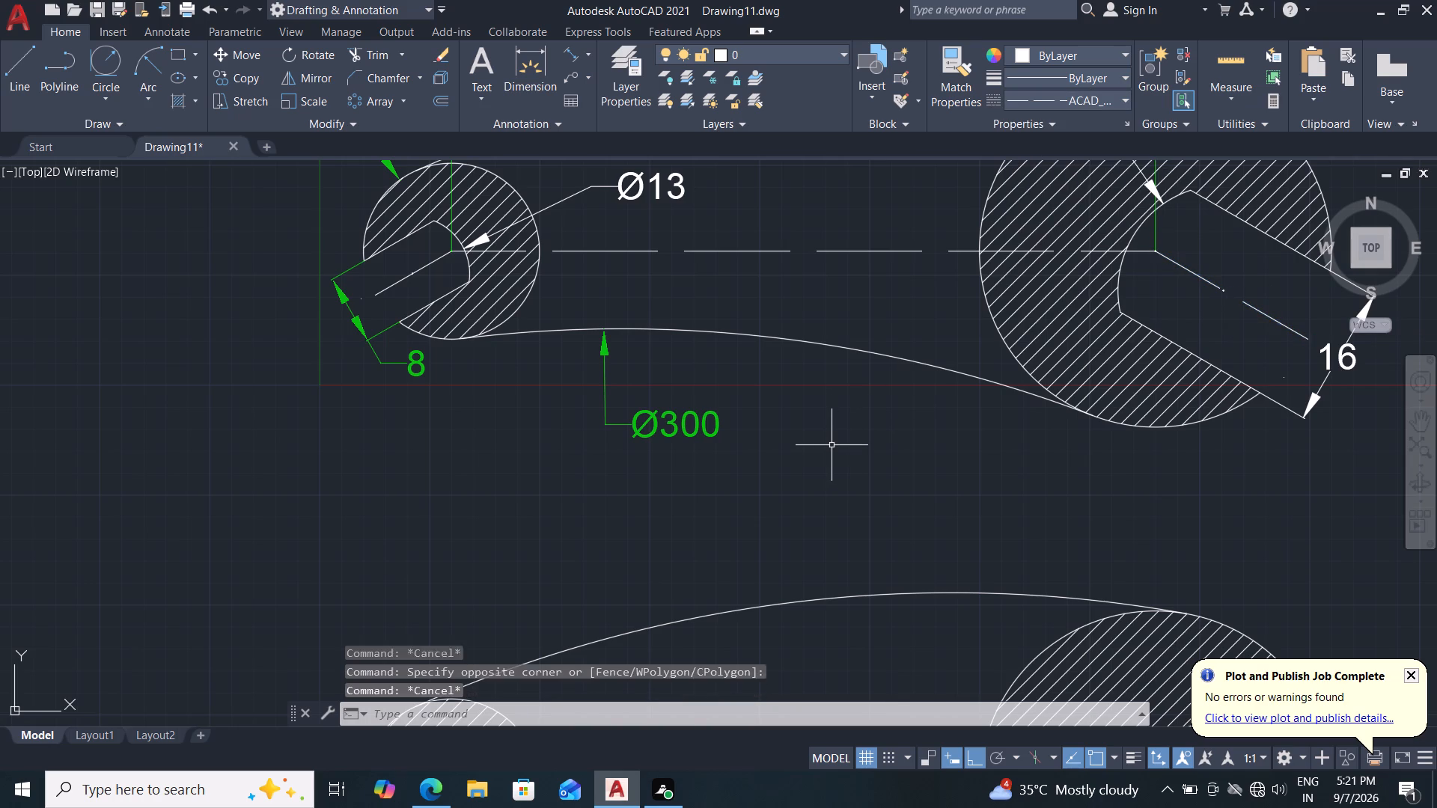
{"action": "key", "text": "Escape"}
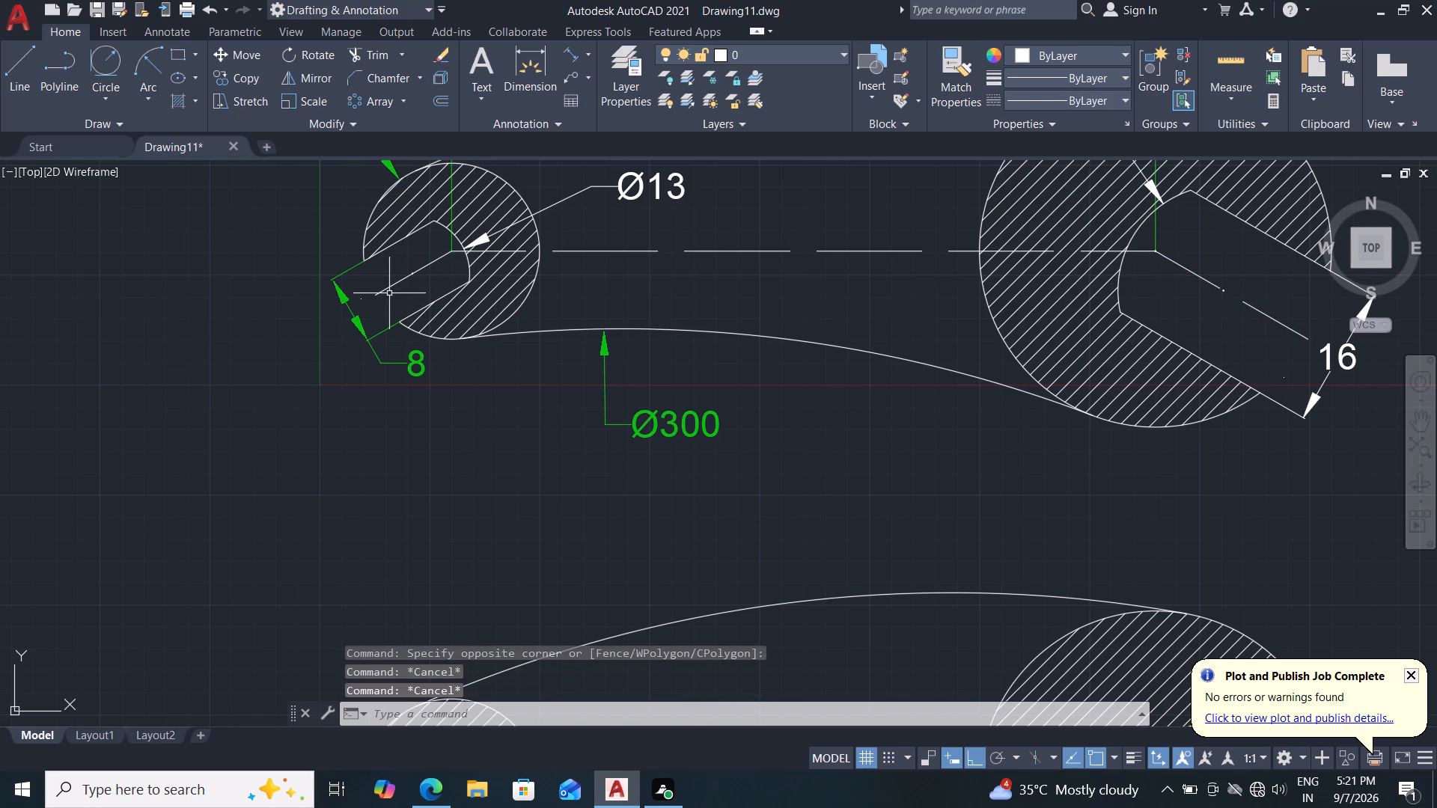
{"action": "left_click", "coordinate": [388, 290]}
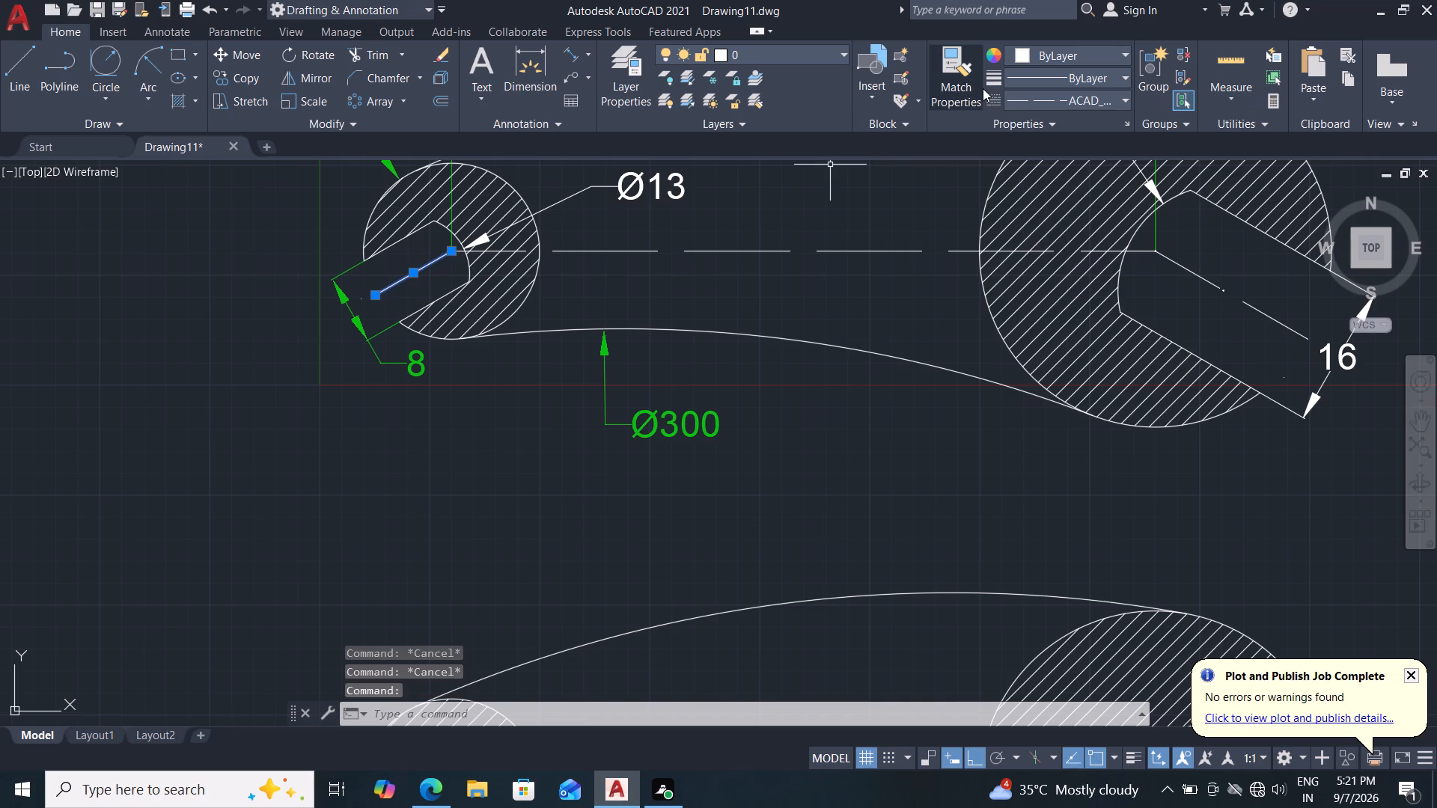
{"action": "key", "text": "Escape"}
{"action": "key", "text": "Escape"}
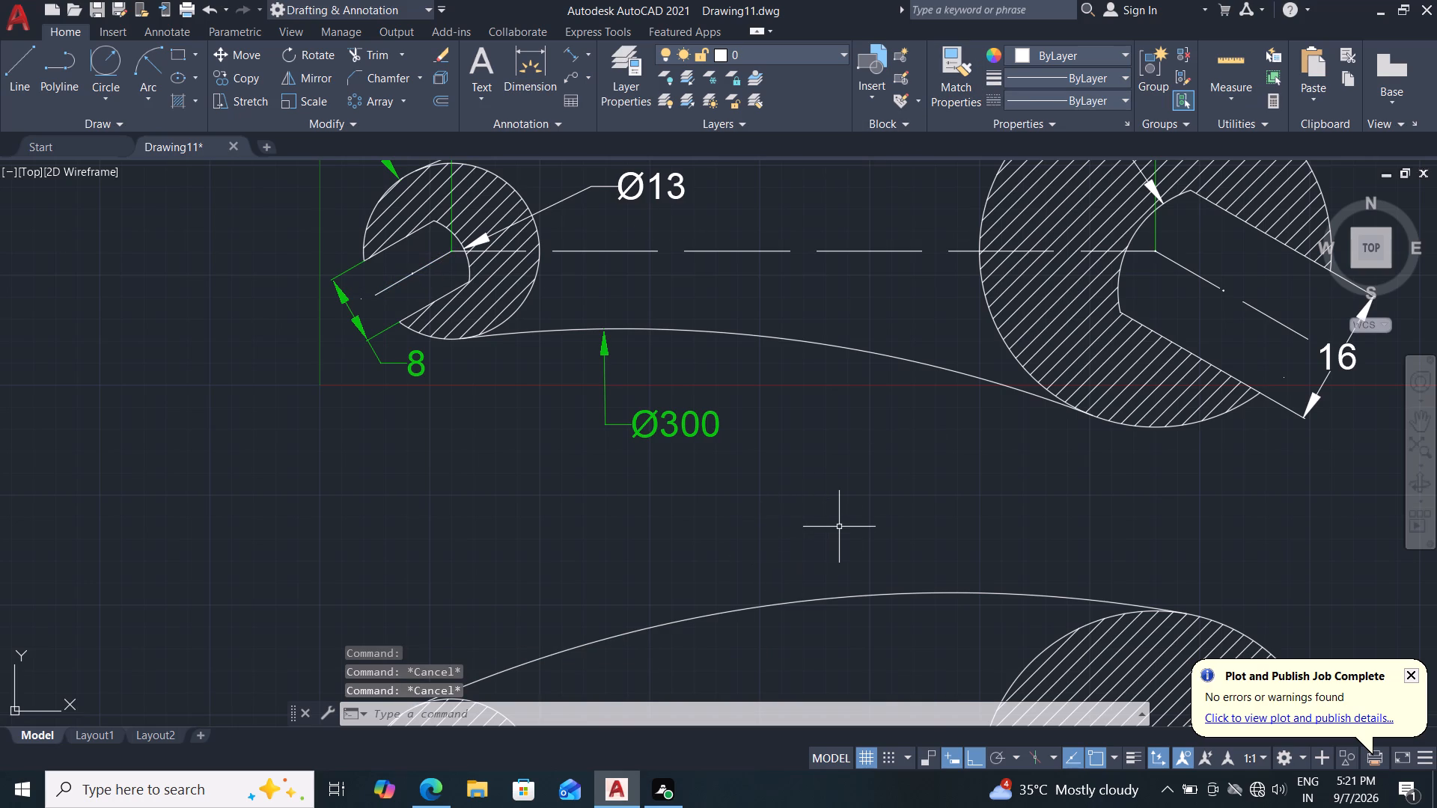
Set the color of the Ø300 dimension on the upper wrench's upper handle arc to Green and its transparency to 30.
{"action": "scroll", "coordinate": [839, 527], "scroll_direction": "down", "scroll_amount": 2}
{"action": "scroll", "coordinate": [846, 524], "scroll_direction": "up", "scroll_amount": 1}
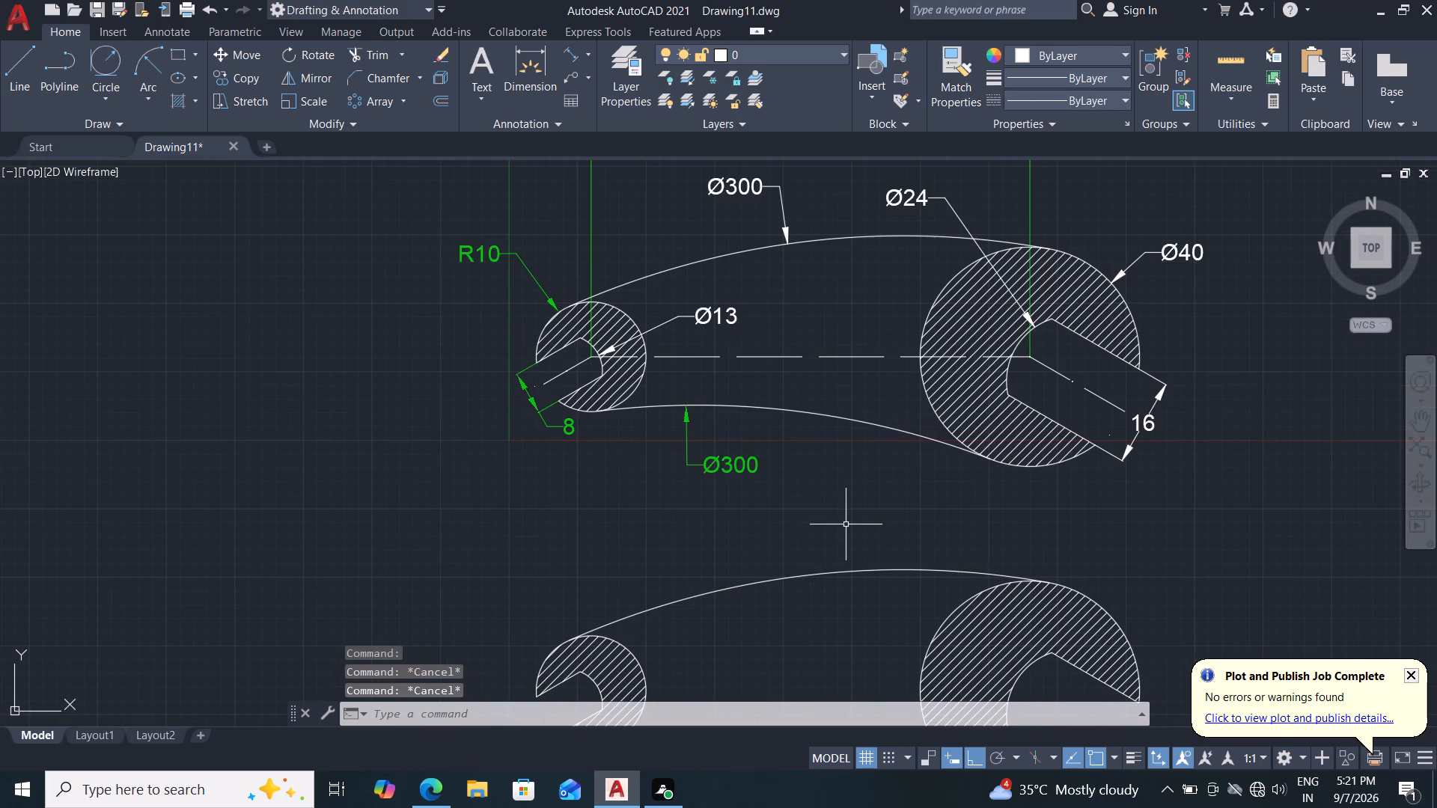
{"action": "middle_click_drag", "start_coordinate": [846, 524], "coordinate": [831, 515]}
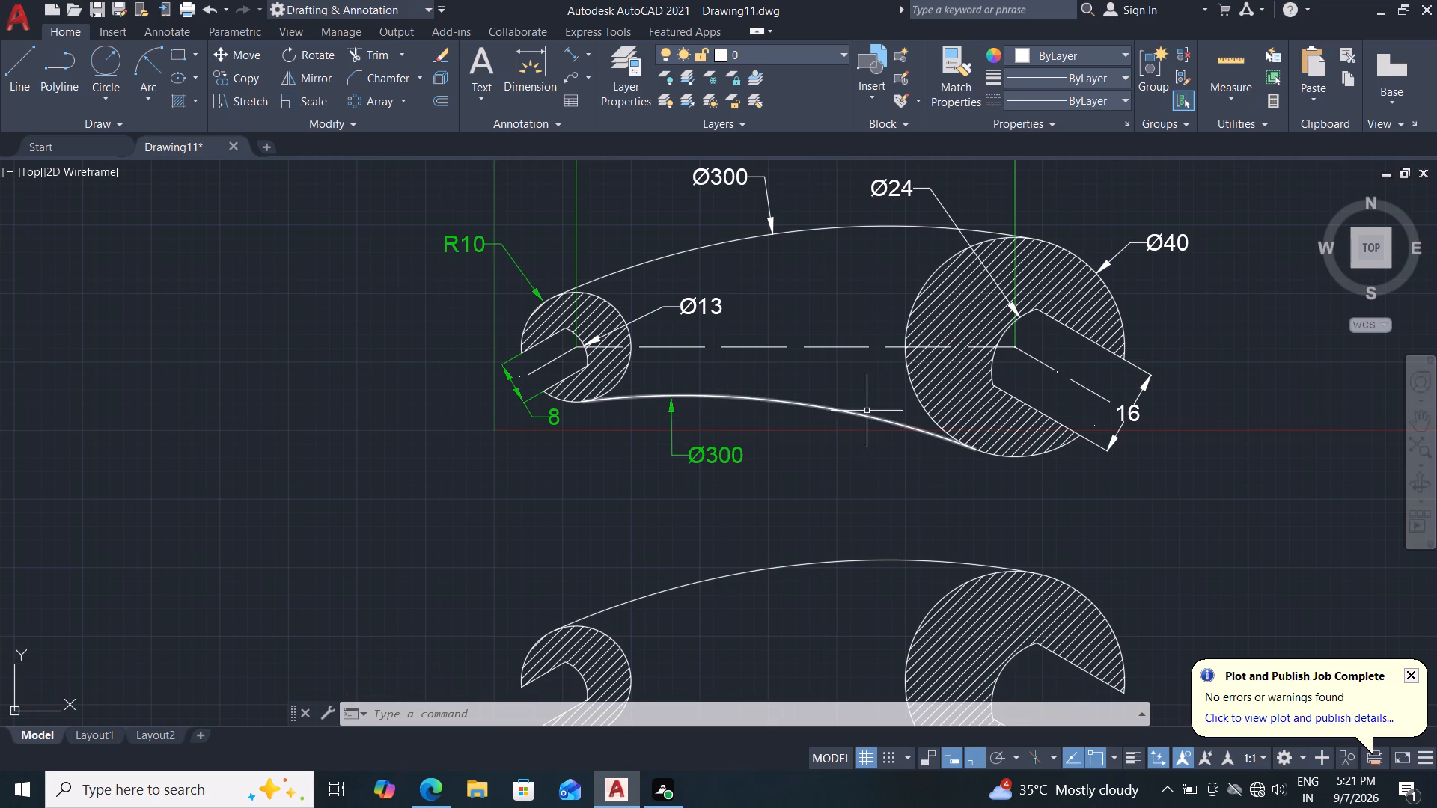
{"action": "middle_click_drag", "start_coordinate": [859, 409], "coordinate": [843, 500]}
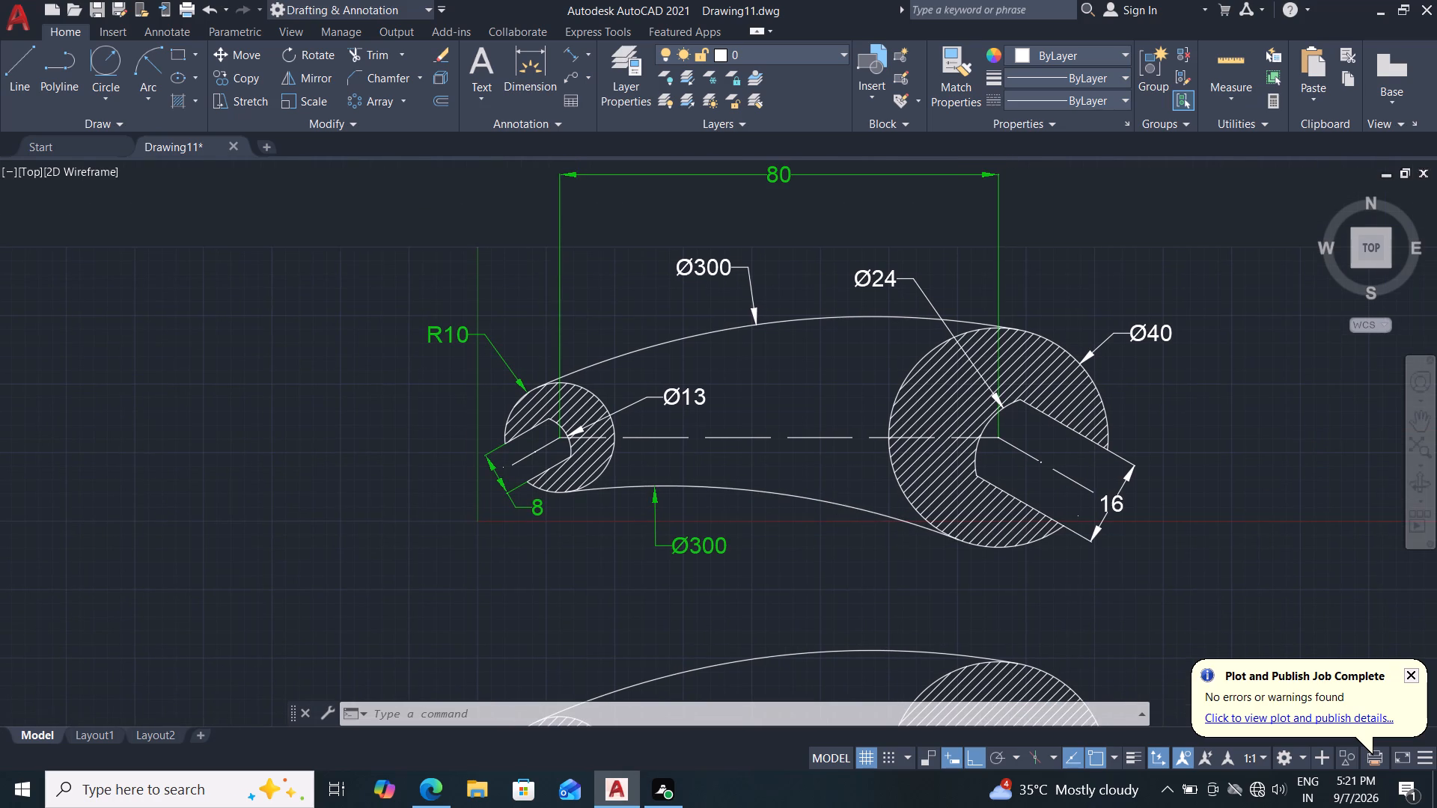
{"action": "type", "text": "pr"}
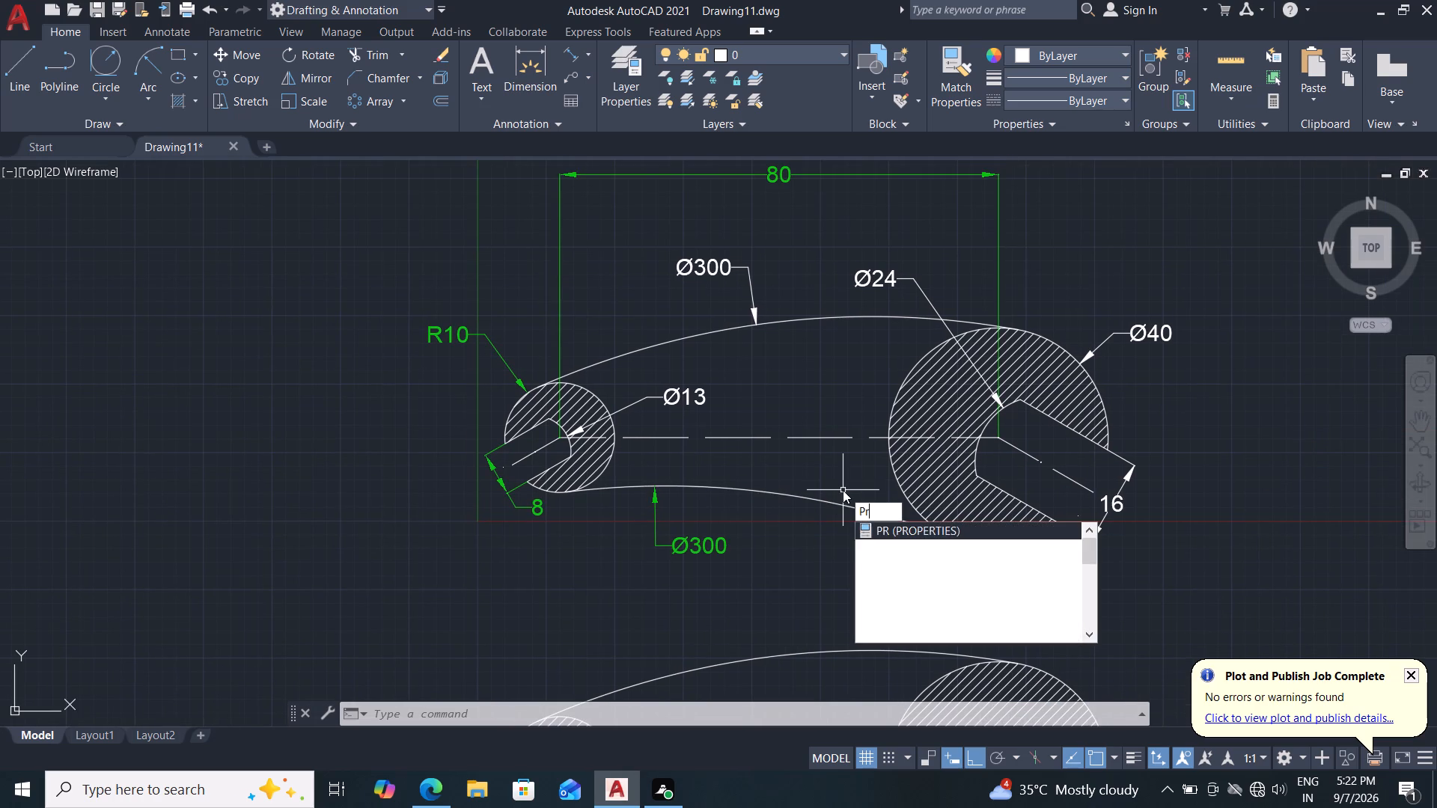
{"action": "key", "text": "Return"}
{"action": "left_click", "coordinate": [718, 263]}
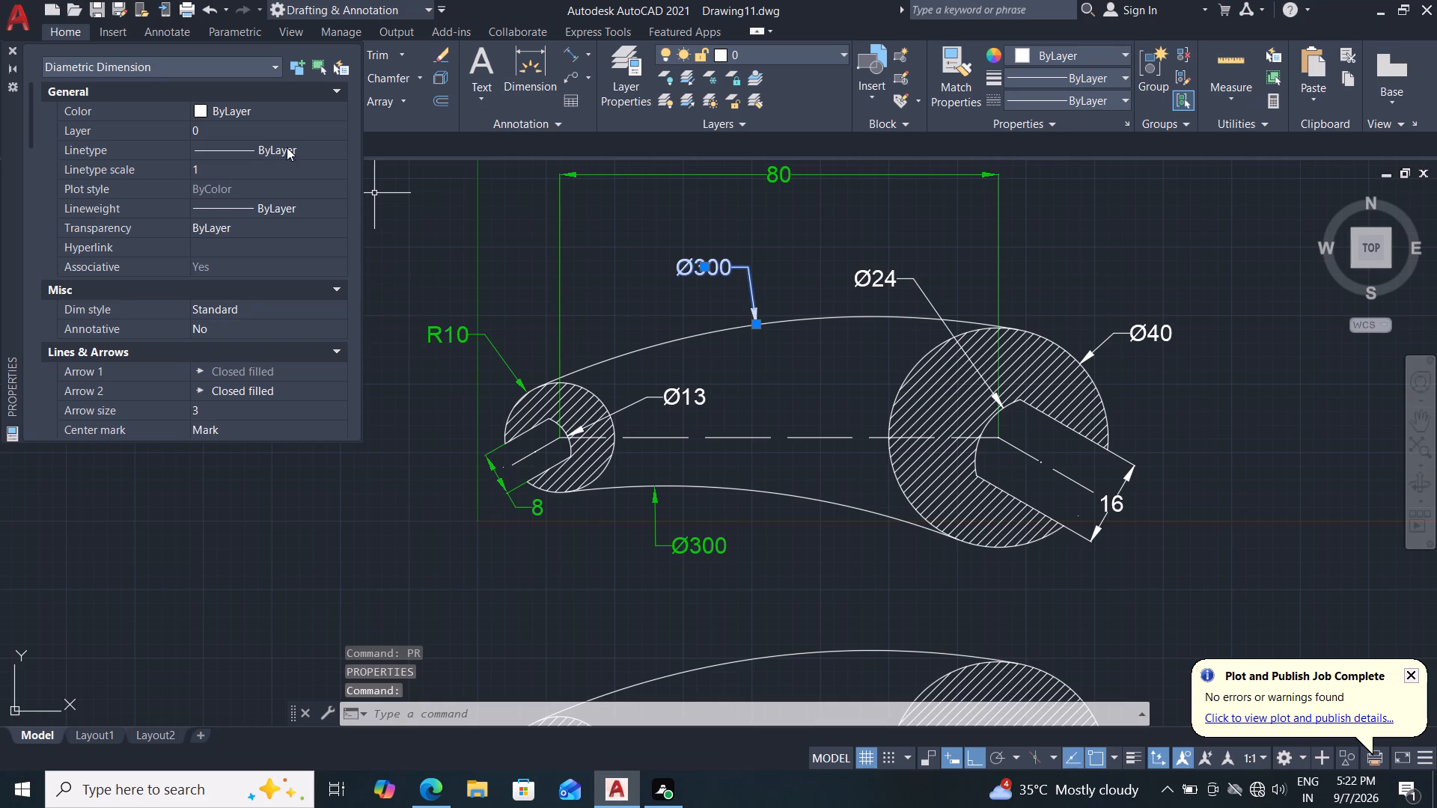
{"action": "left_click", "coordinate": [320, 104]}
{"action": "left_click", "coordinate": [320, 104]}
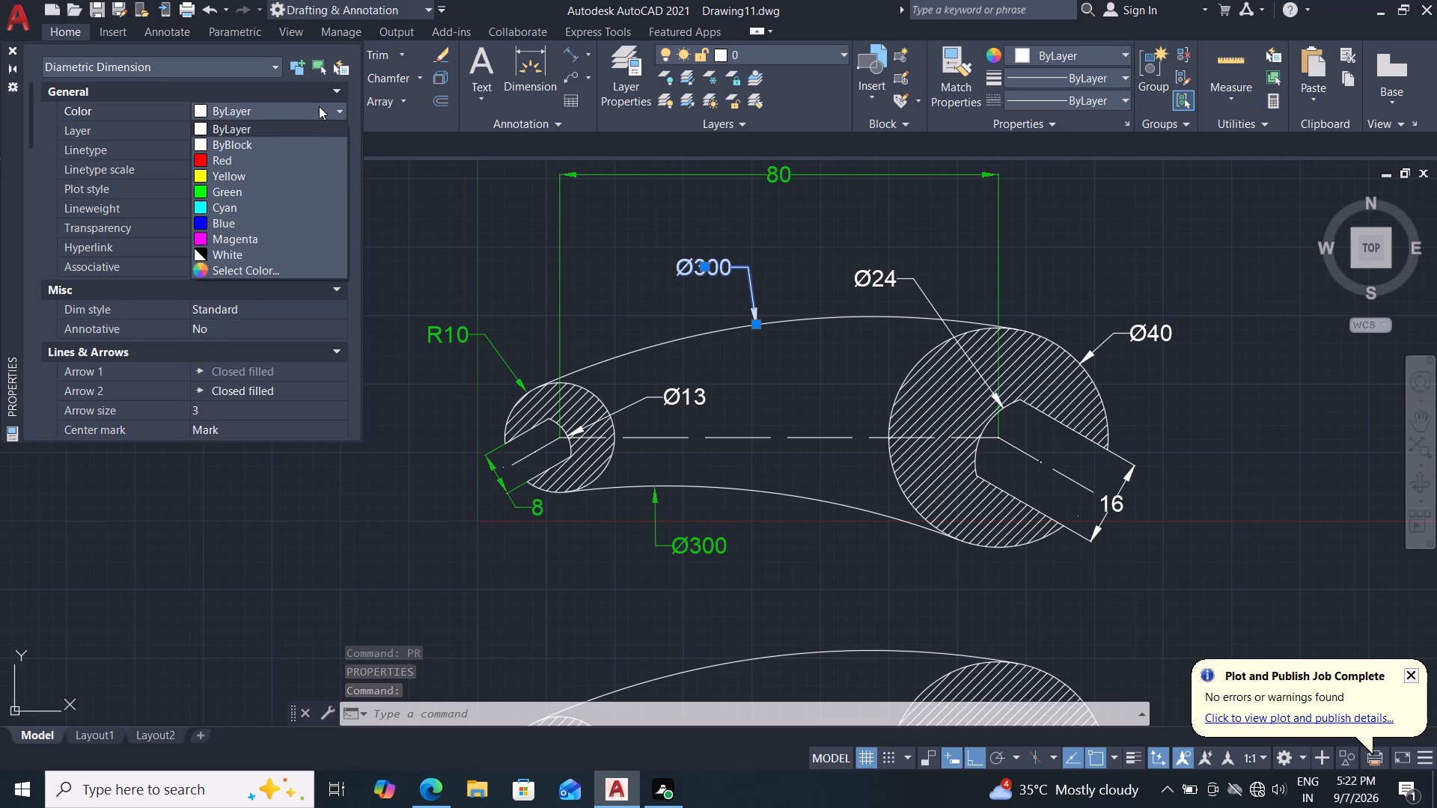
{"action": "left_click", "coordinate": [260, 189]}
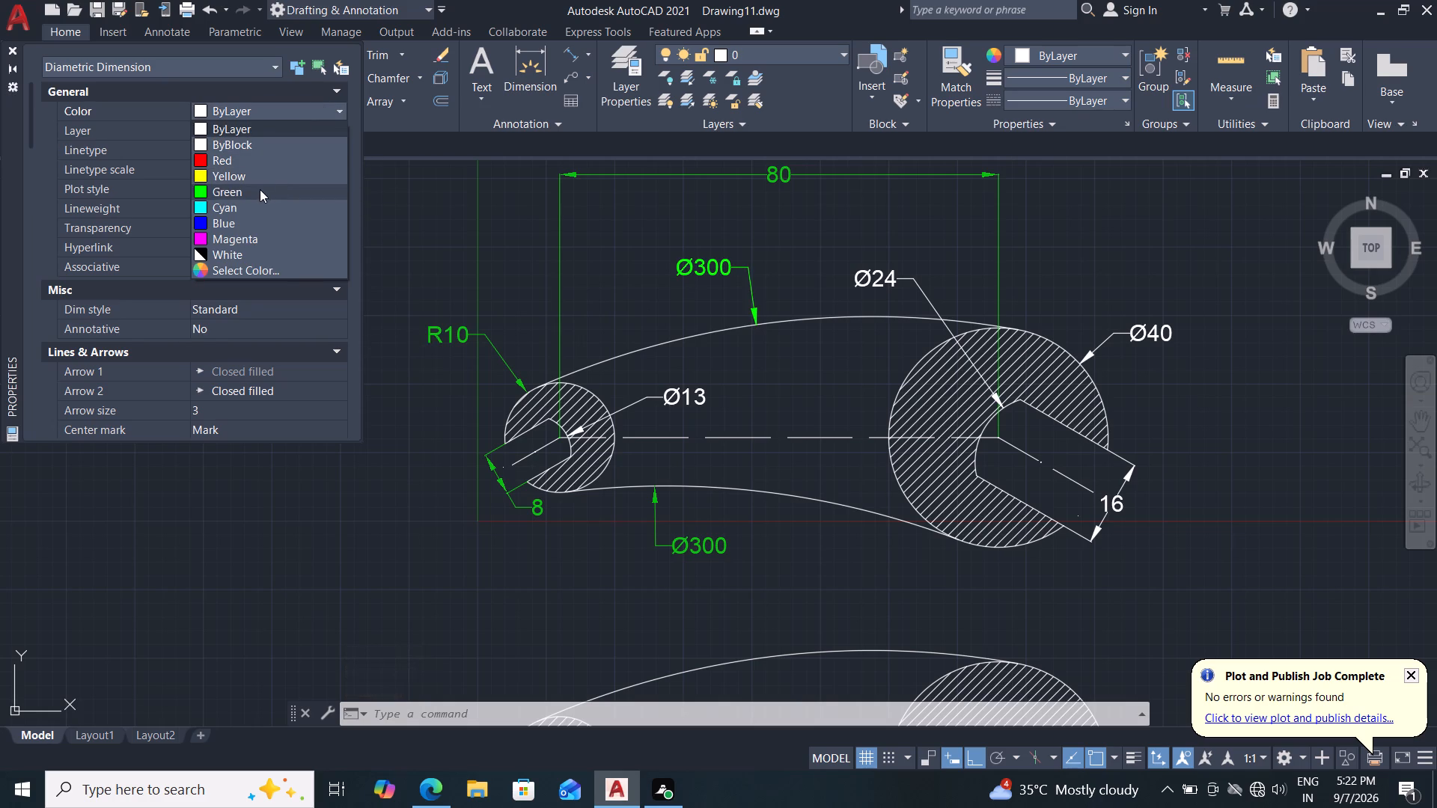
{"action": "left_click", "coordinate": [276, 234]}
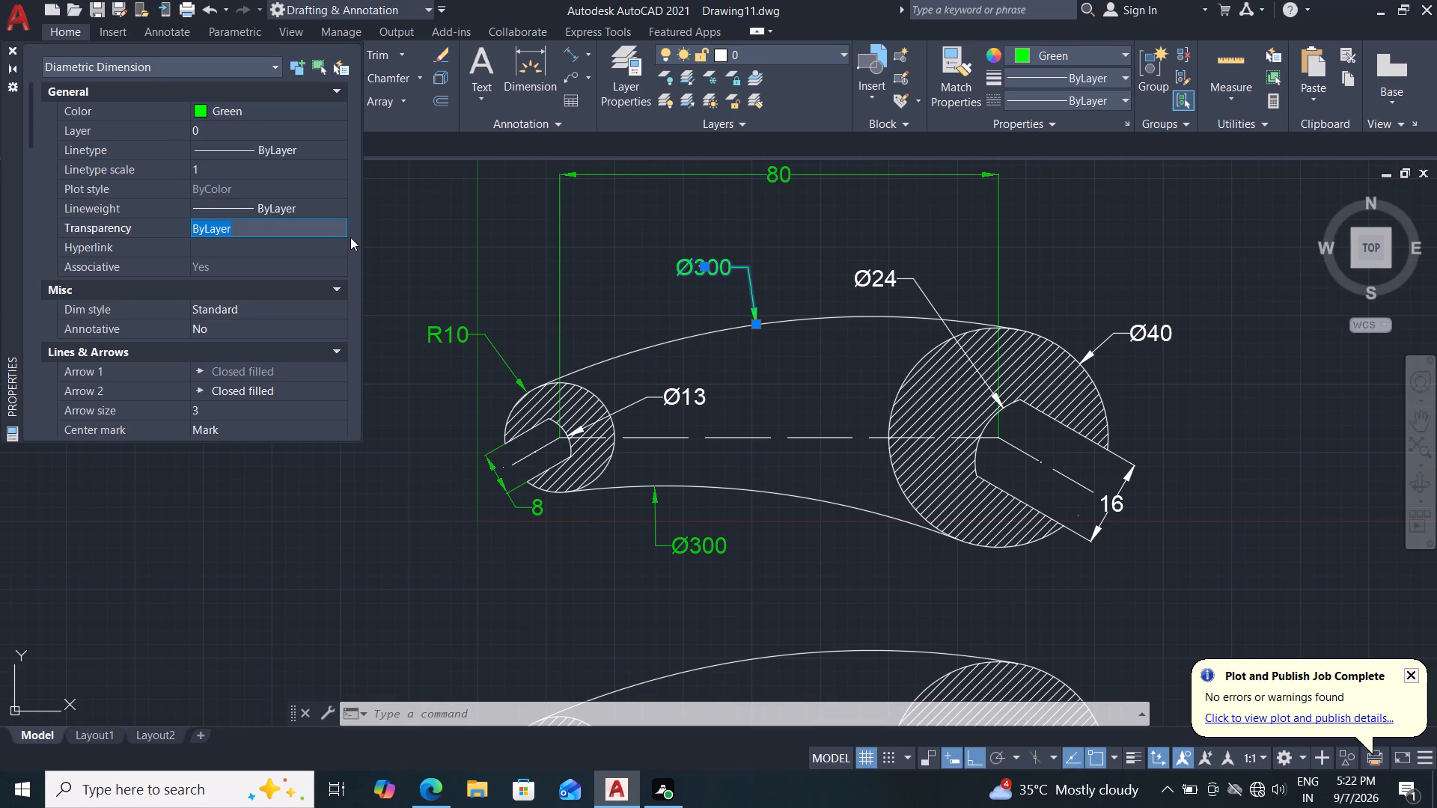
{"action": "type", "text": "30"}
{"action": "key", "text": "Return"}
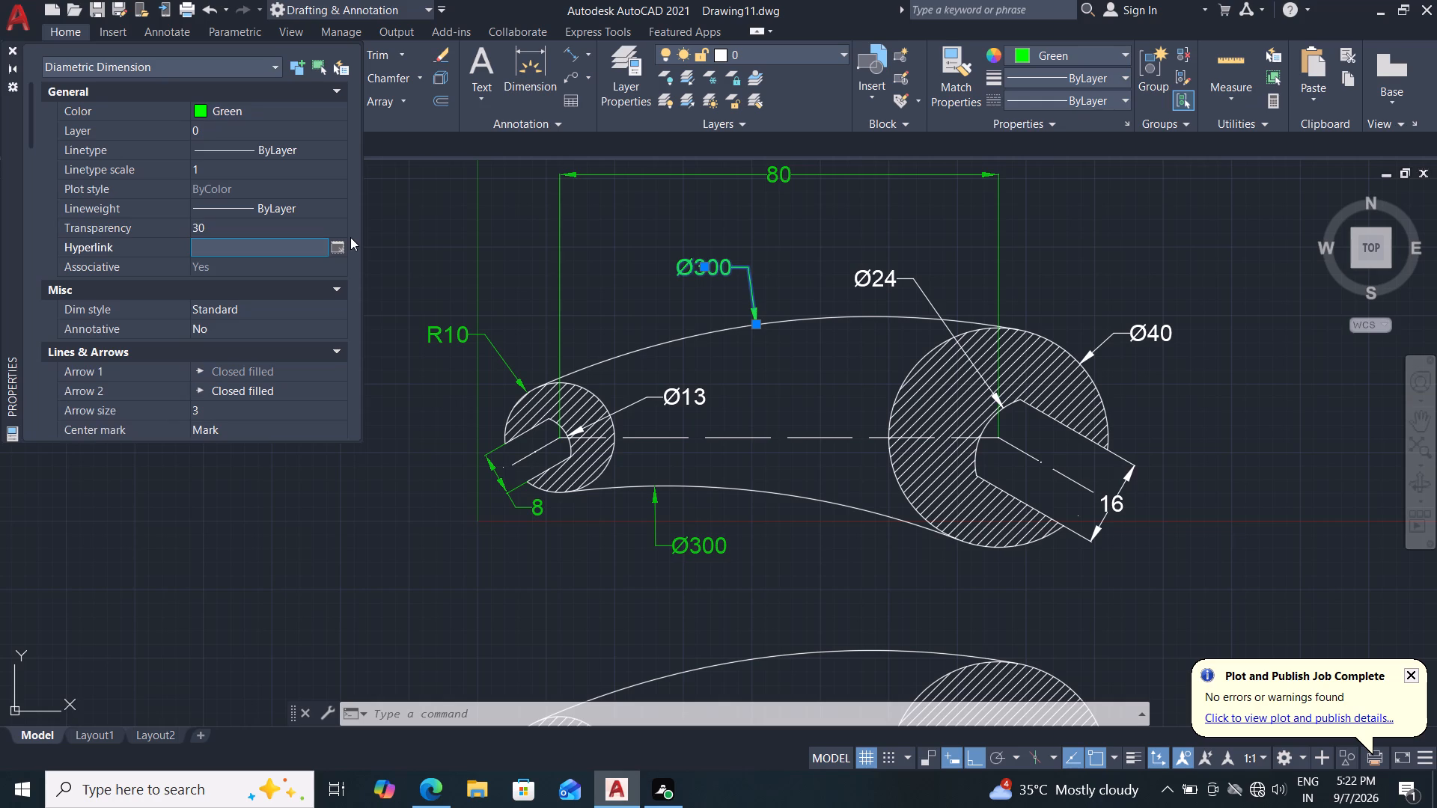
{"action": "left_click", "coordinate": [12, 48]}
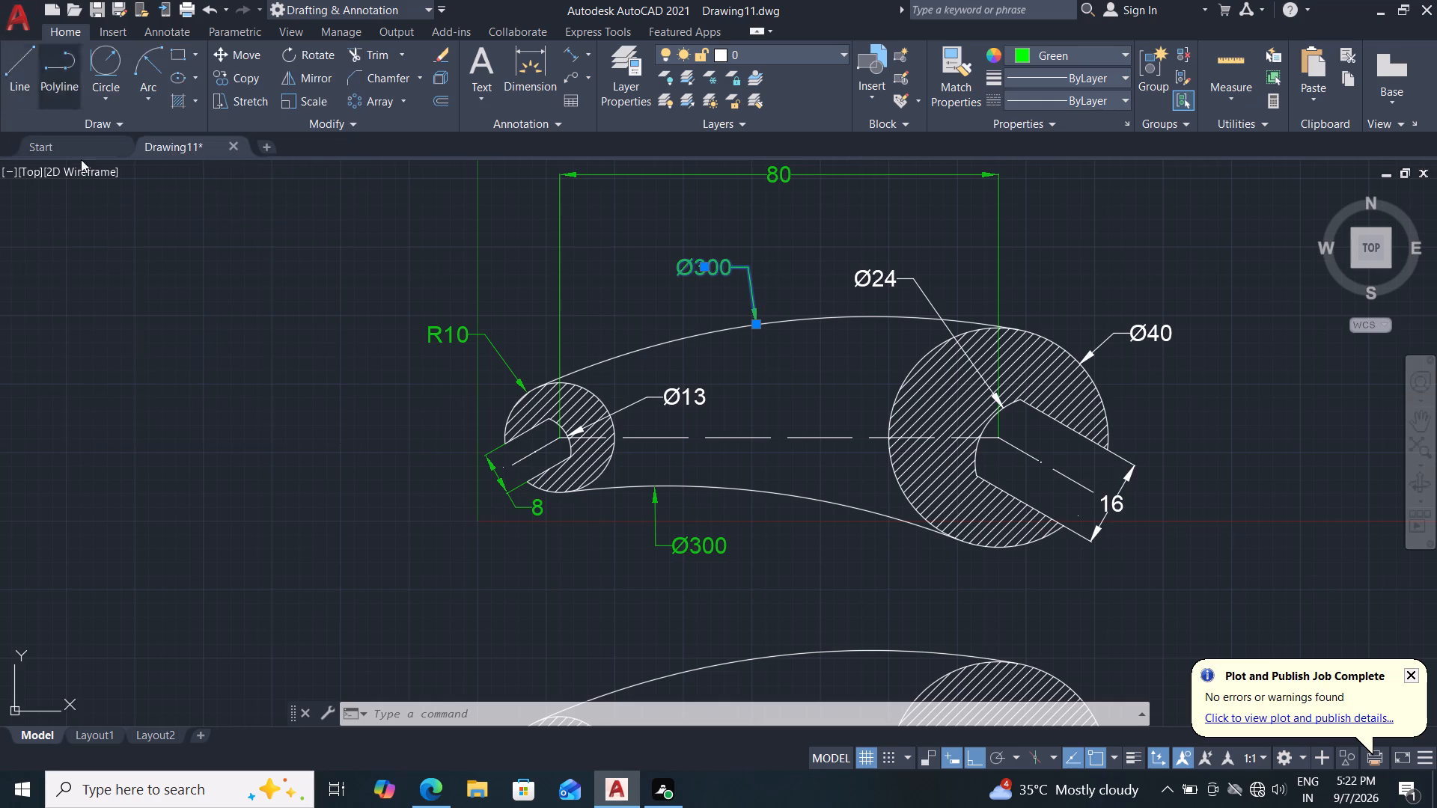
{"action": "key", "text": "Escape"}
{"action": "key", "text": "Escape"}
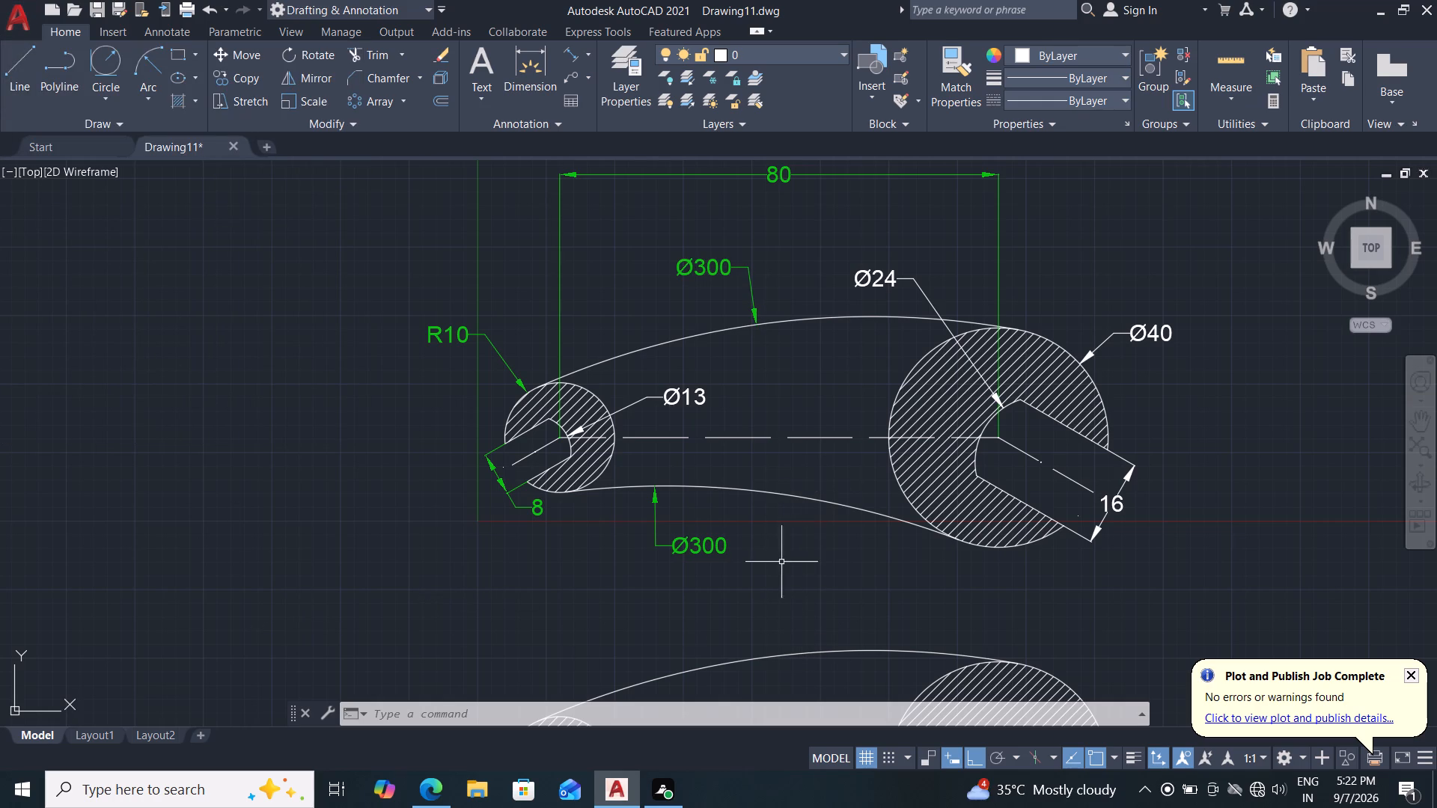
Set the color of the Ø13 dimension on the small head's inner arc to Green and its transparency to 30.
{"action": "left_click", "coordinate": [699, 391]}
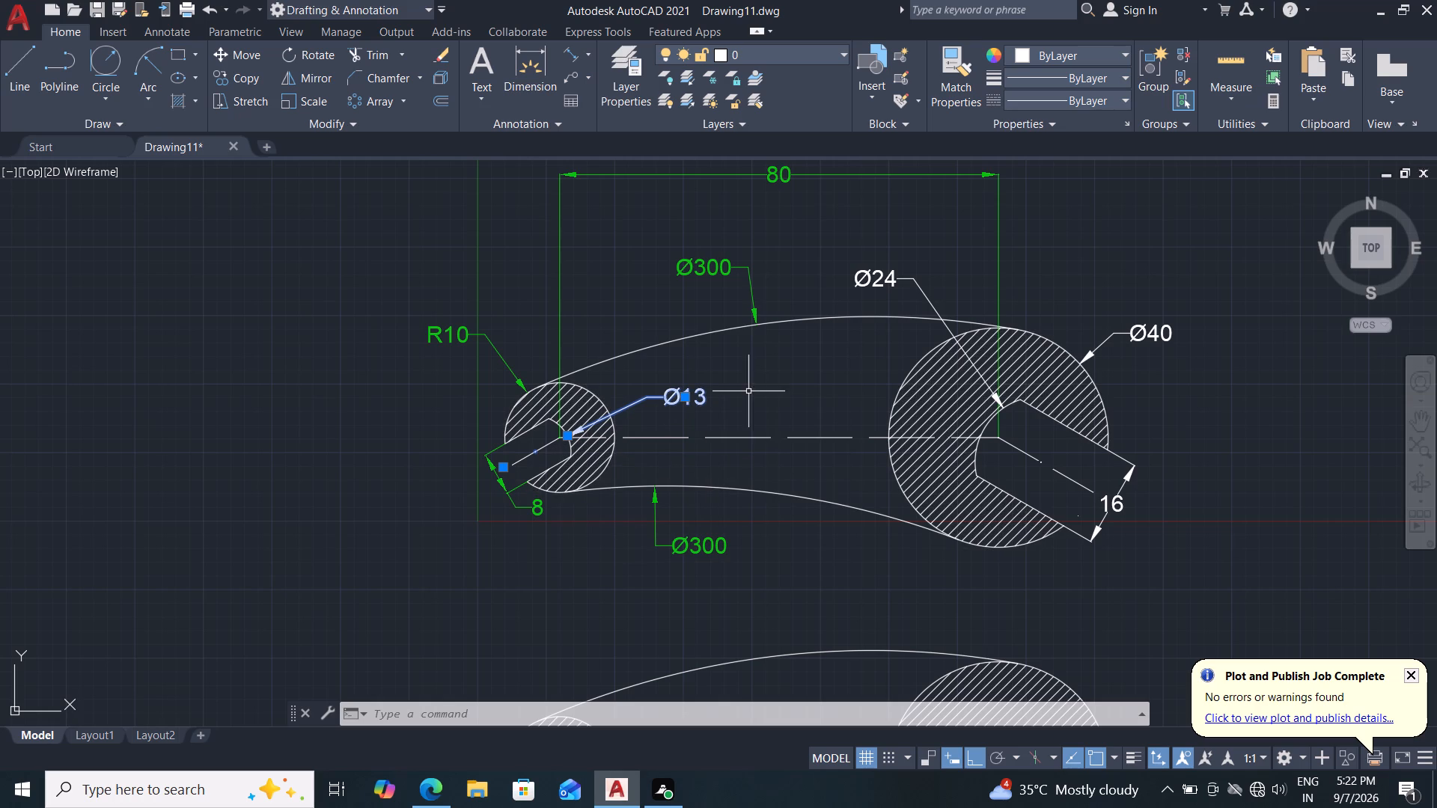
{"action": "key", "text": "p"}
{"action": "key", "text": "r"}
{"action": "key", "text": "Return"}
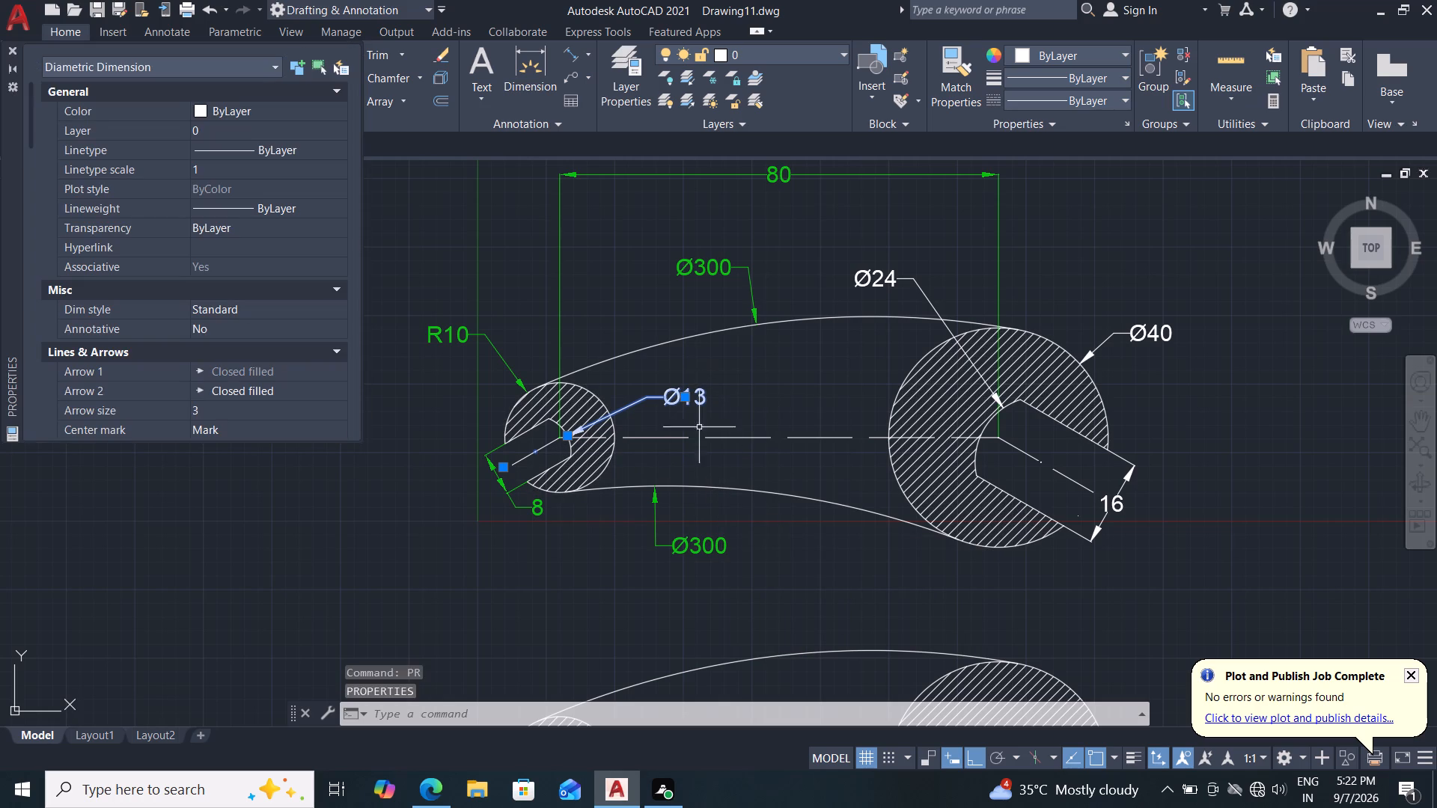
{"action": "left_click", "coordinate": [271, 112]}
{"action": "left_click", "coordinate": [271, 112]}
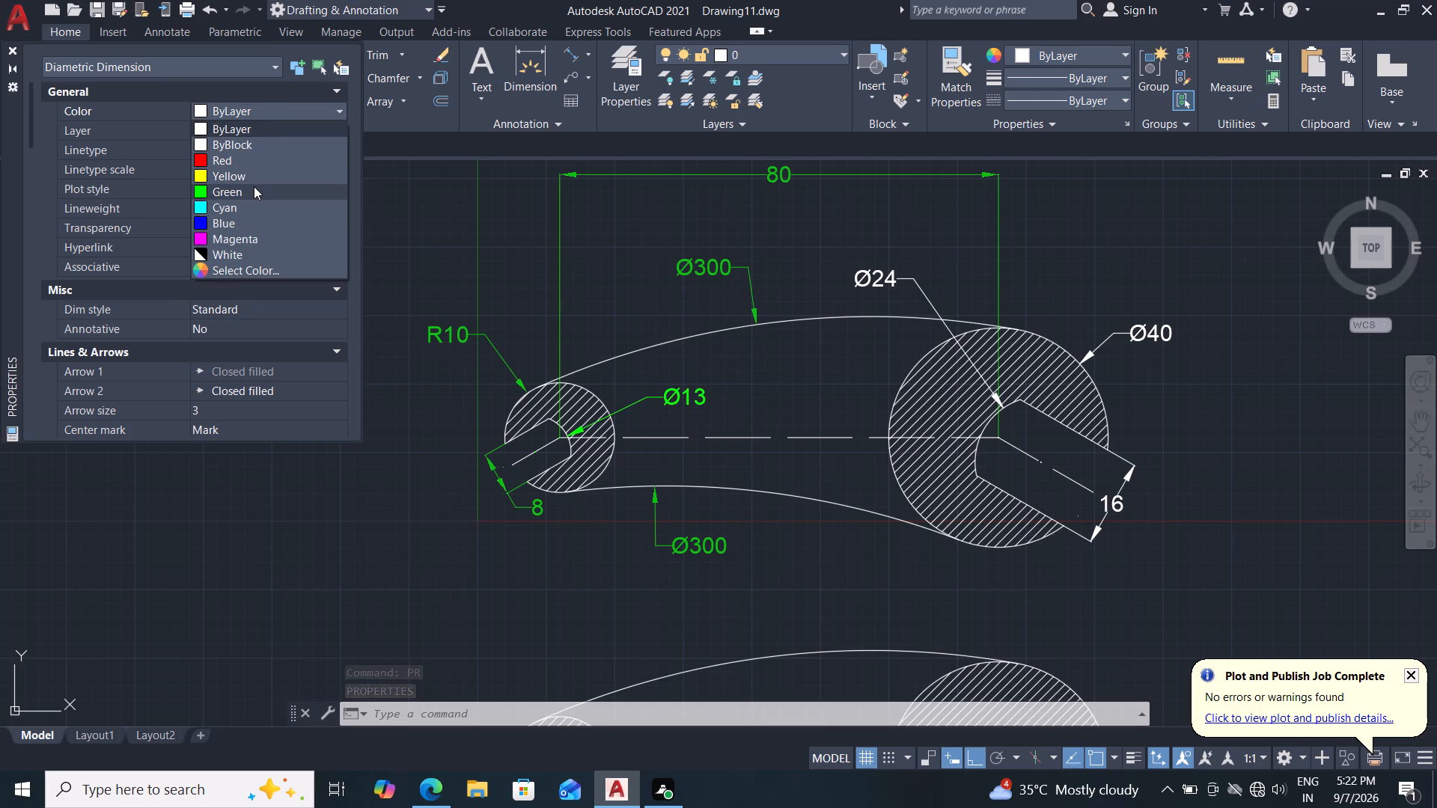
{"action": "left_click", "coordinate": [254, 186]}
{"action": "left_click", "coordinate": [258, 228]}
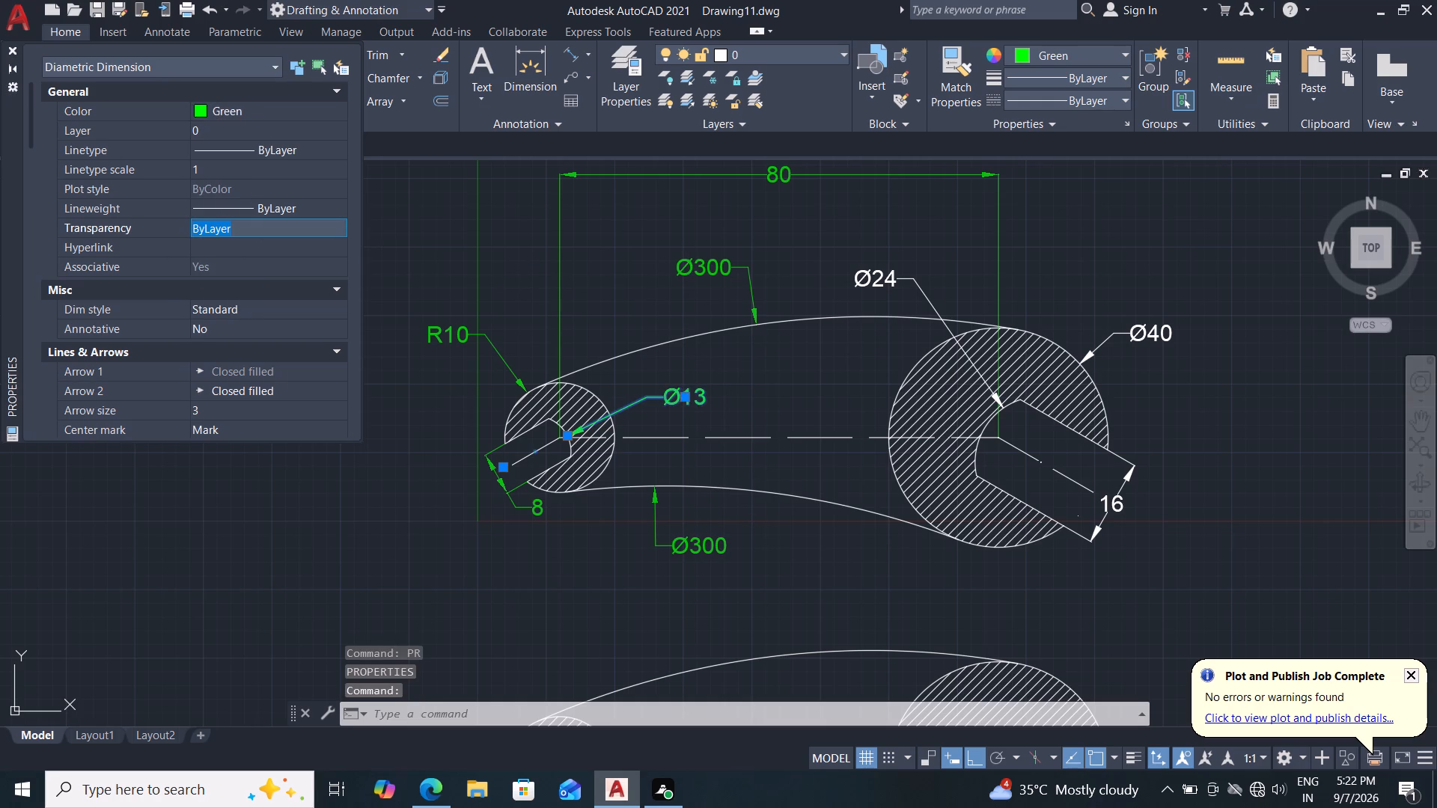
{"action": "type", "text": "30"}
{"action": "key", "text": "Return"}
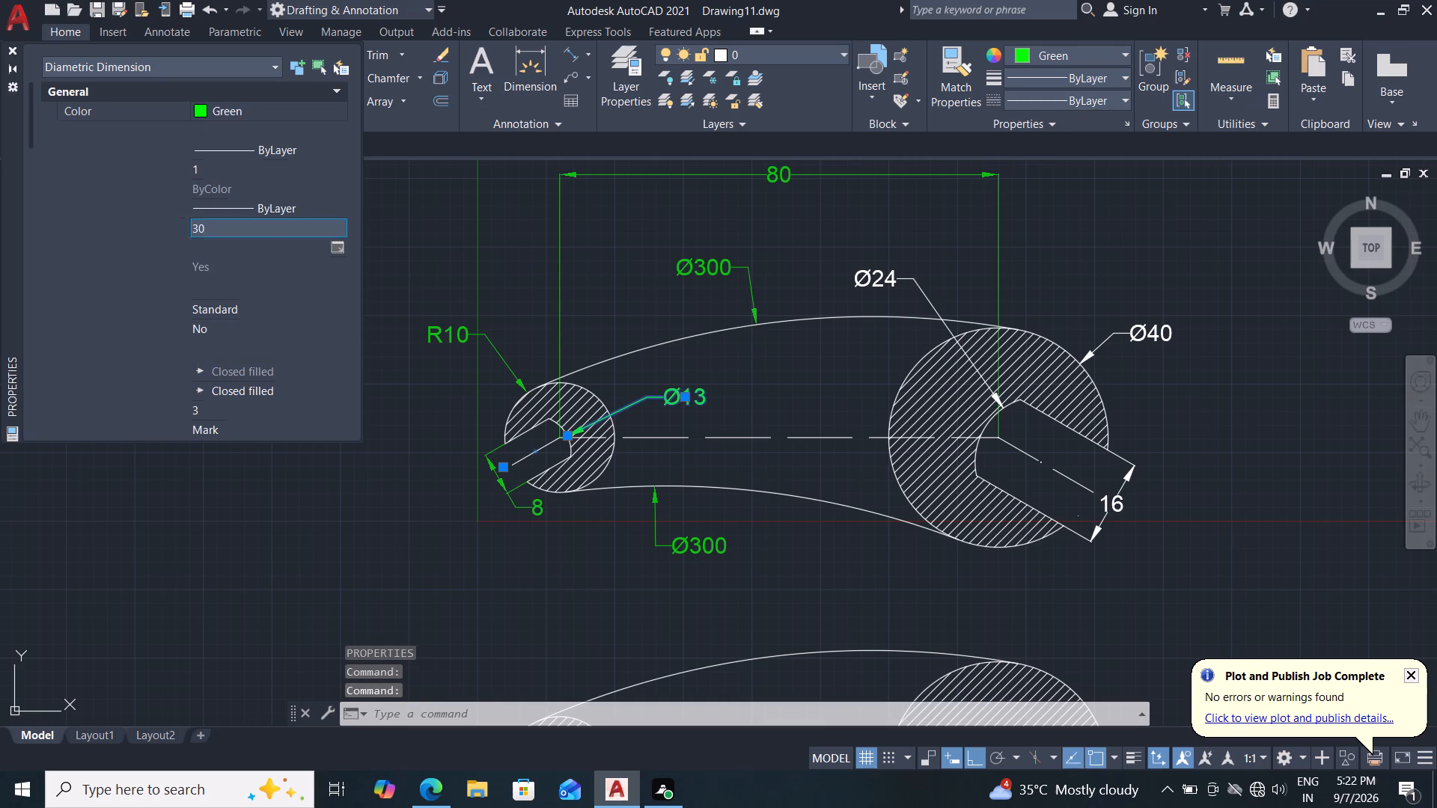
{"action": "left_click", "coordinate": [13, 52]}
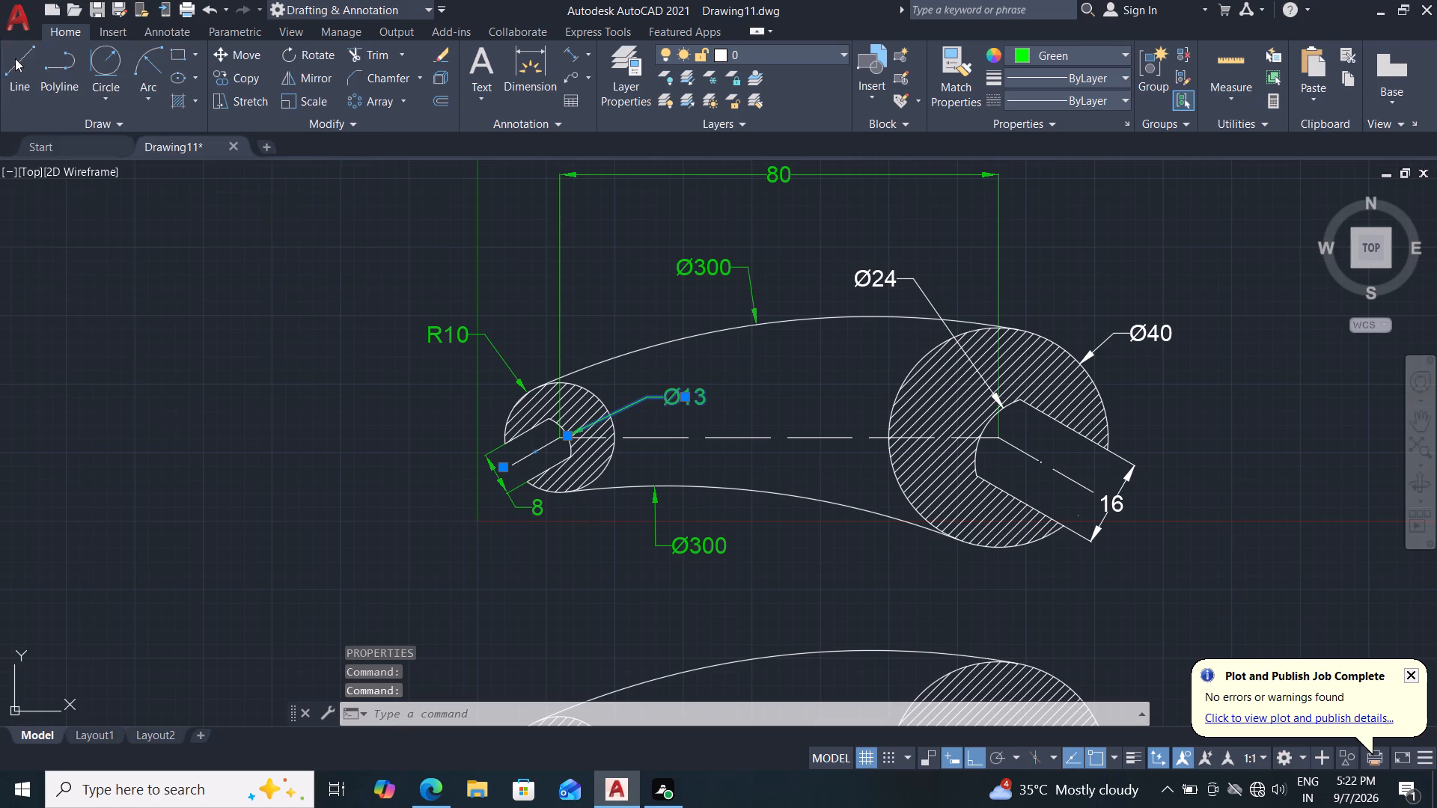
{"action": "key", "text": "Escape"}
{"action": "key", "text": "Escape"}
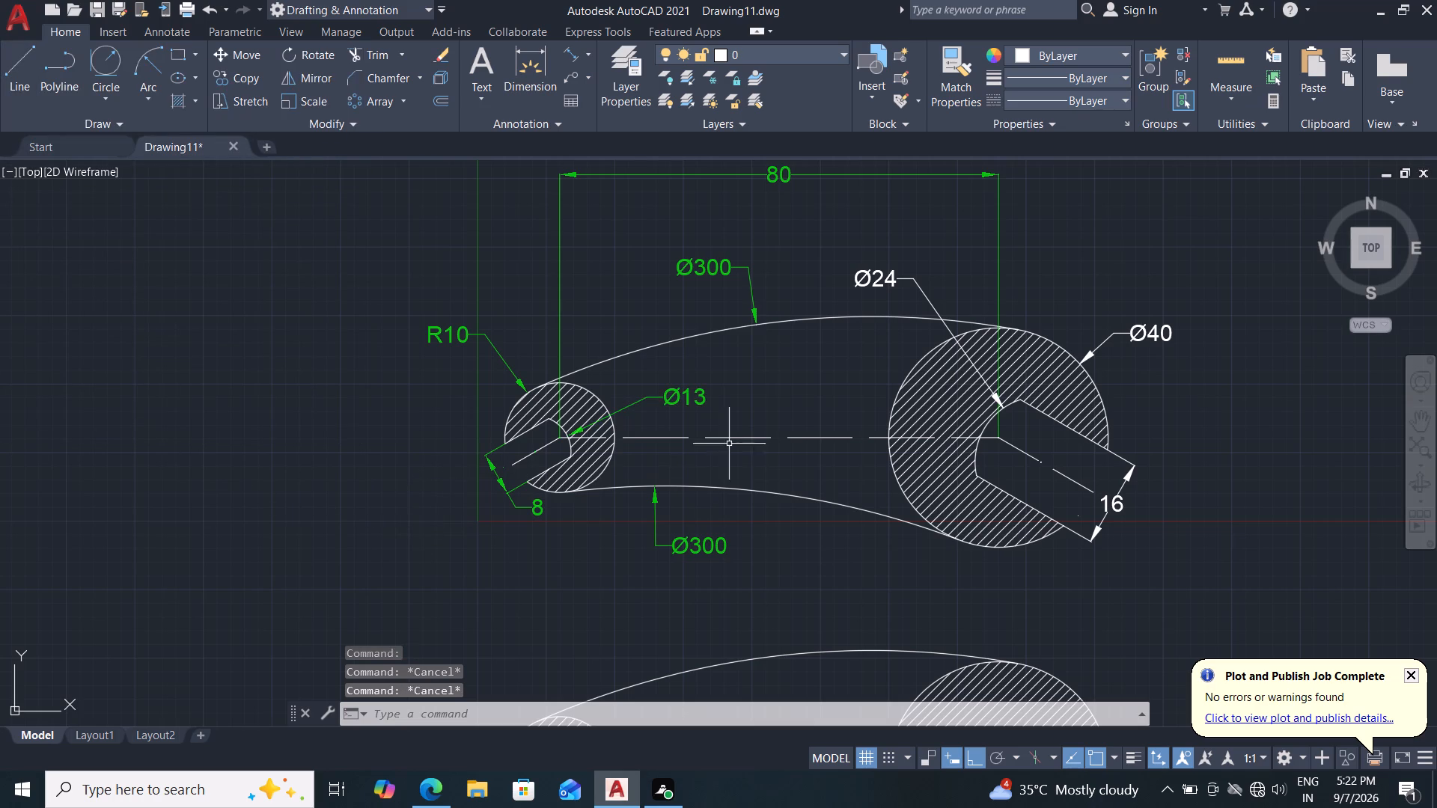
Set the color of the Ø24 dimension on the large head's inner arc to Green and its transparency to 30.
{"action": "left_click", "coordinate": [880, 279]}
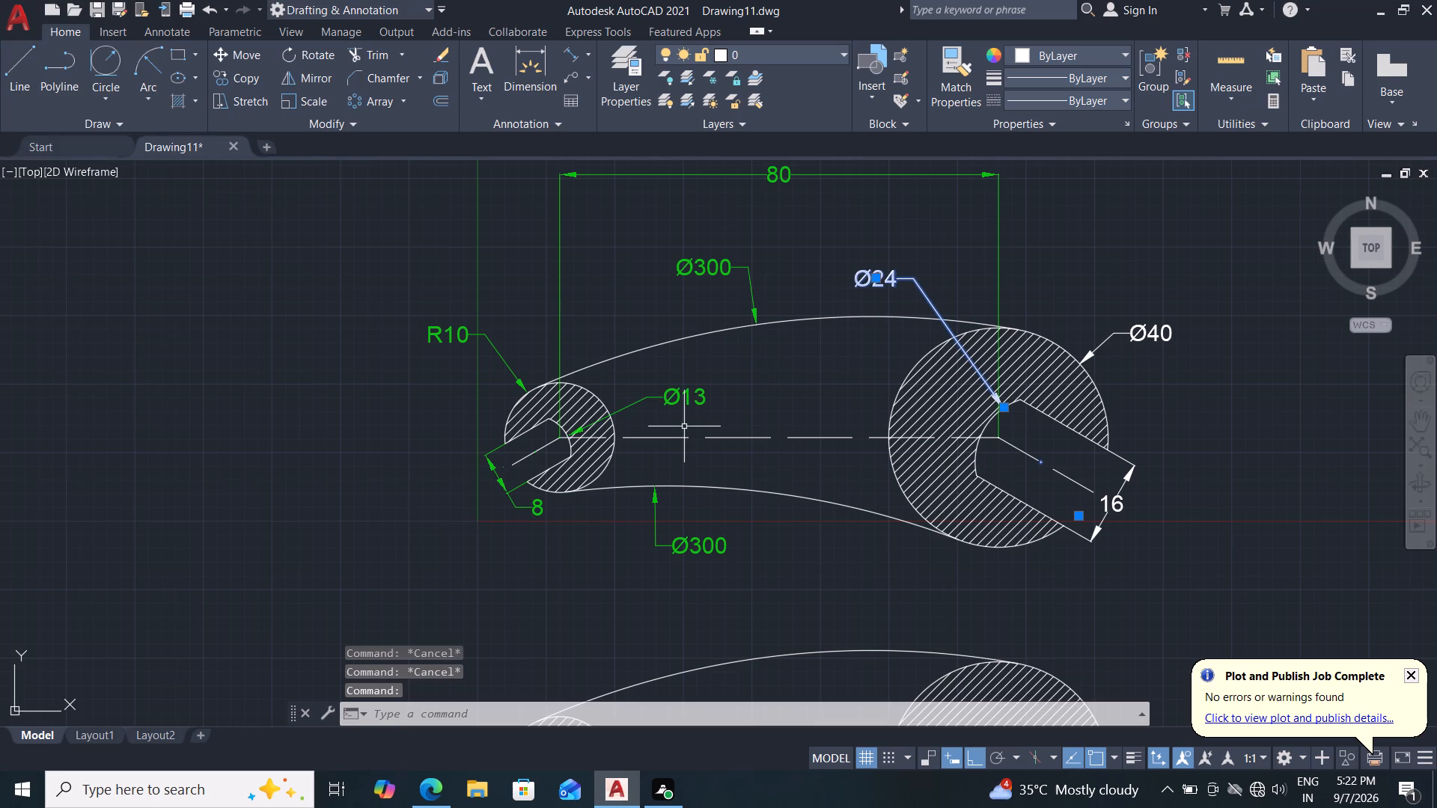
{"action": "key", "text": "p"}
{"action": "key", "text": "r"}
{"action": "key", "text": "Return"}
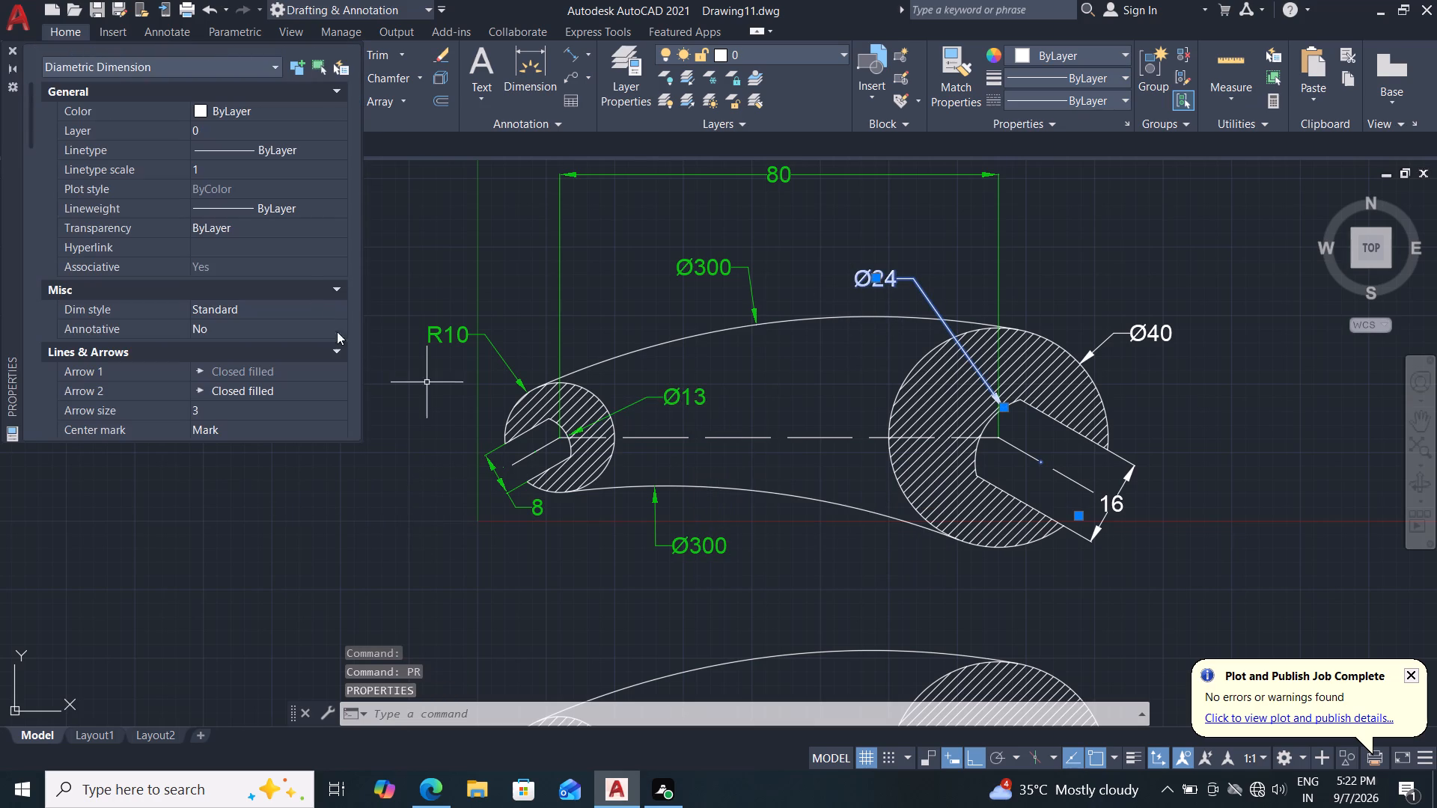
{"action": "double_click", "coordinate": [318, 114]}
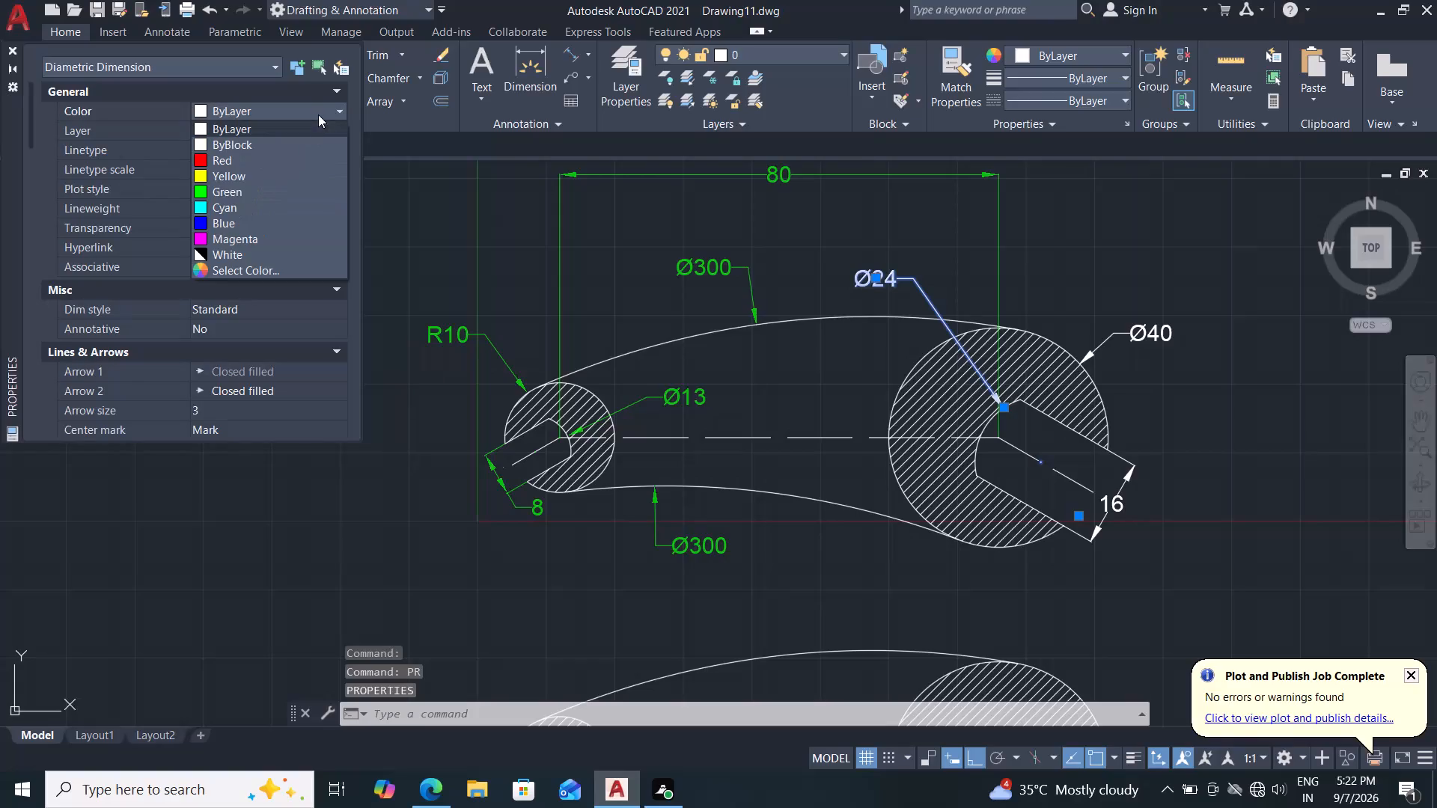
{"action": "left_click", "coordinate": [265, 189]}
{"action": "left_click", "coordinate": [264, 224]}
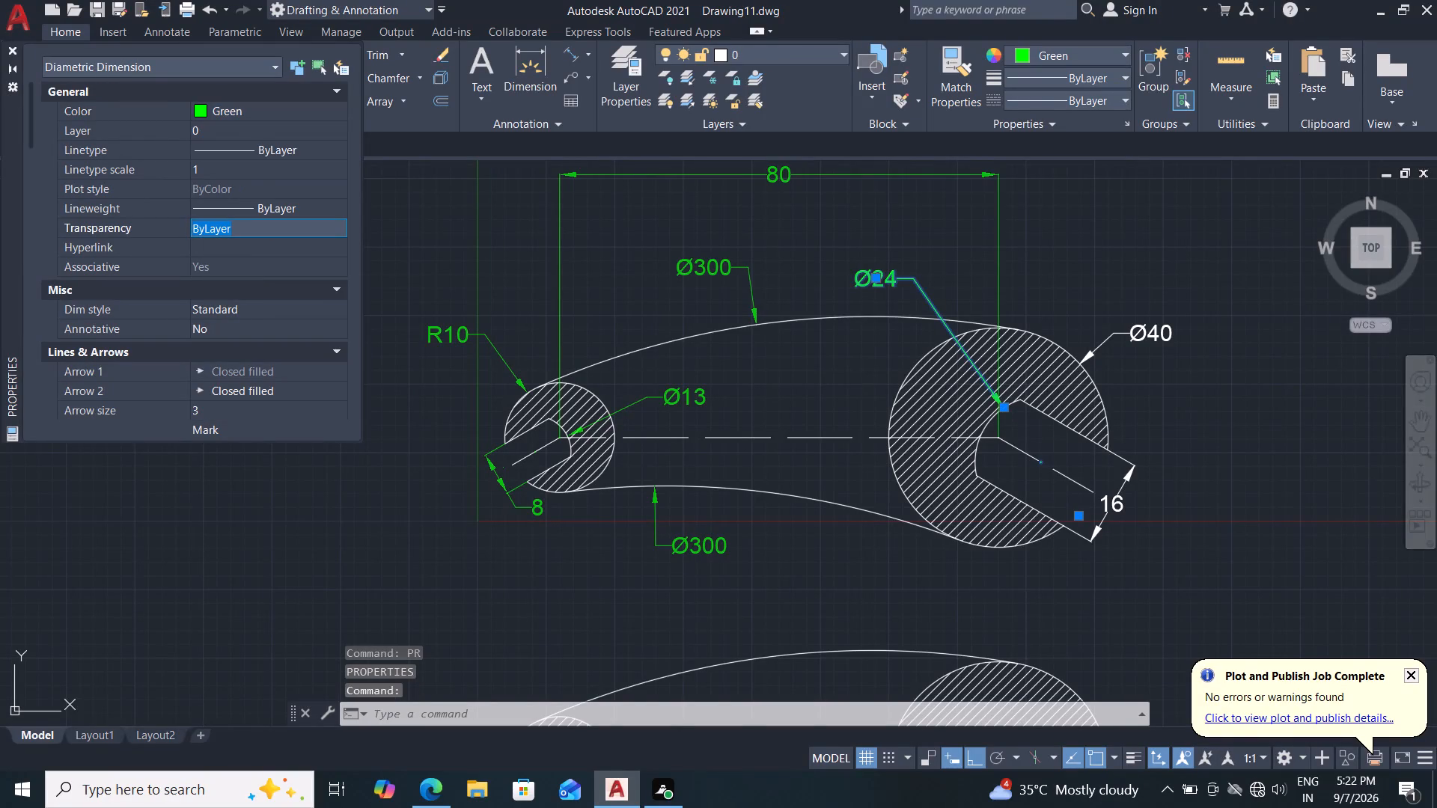
{"action": "type", "text": "30"}
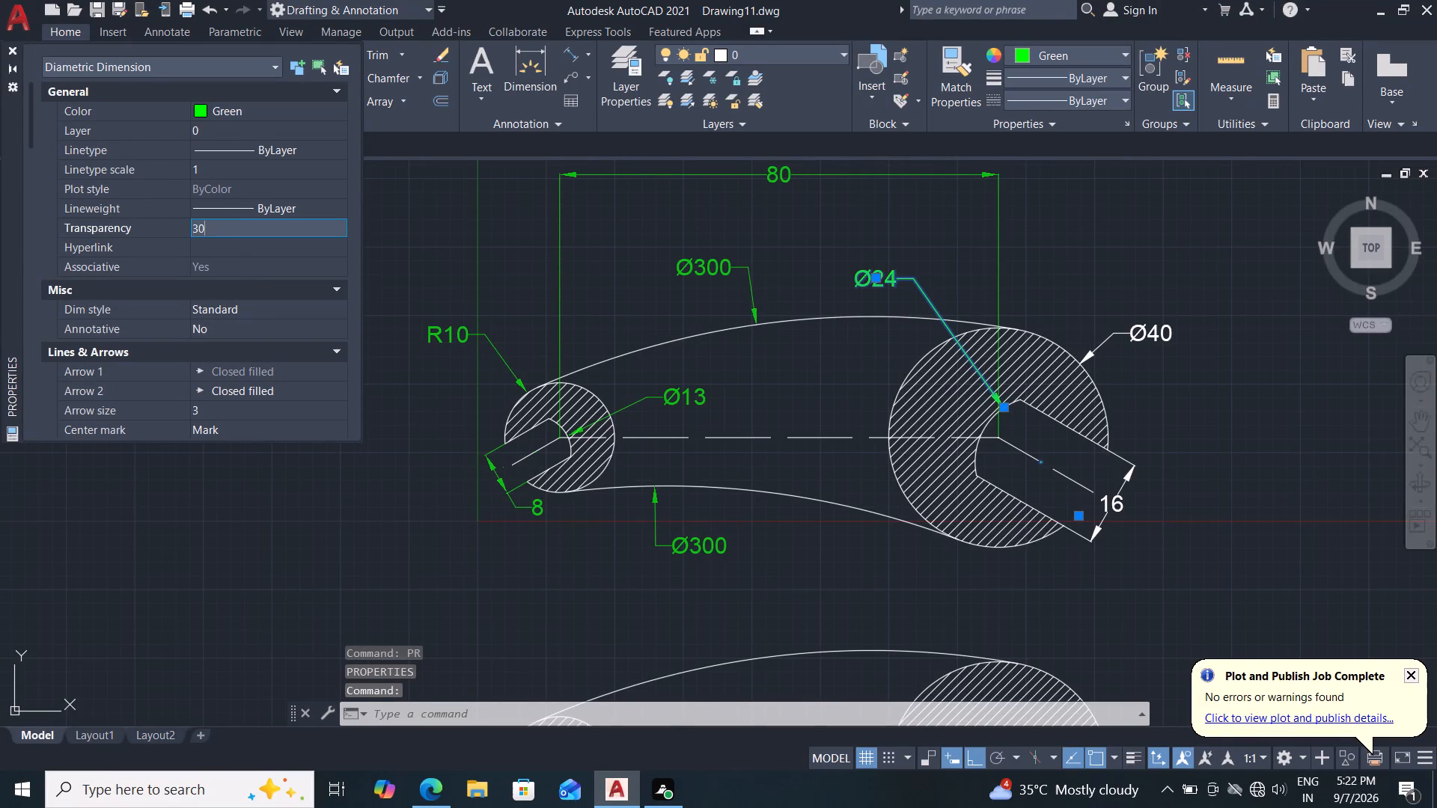
{"action": "key", "text": "Return"}
{"action": "left_click", "coordinate": [9, 52]}
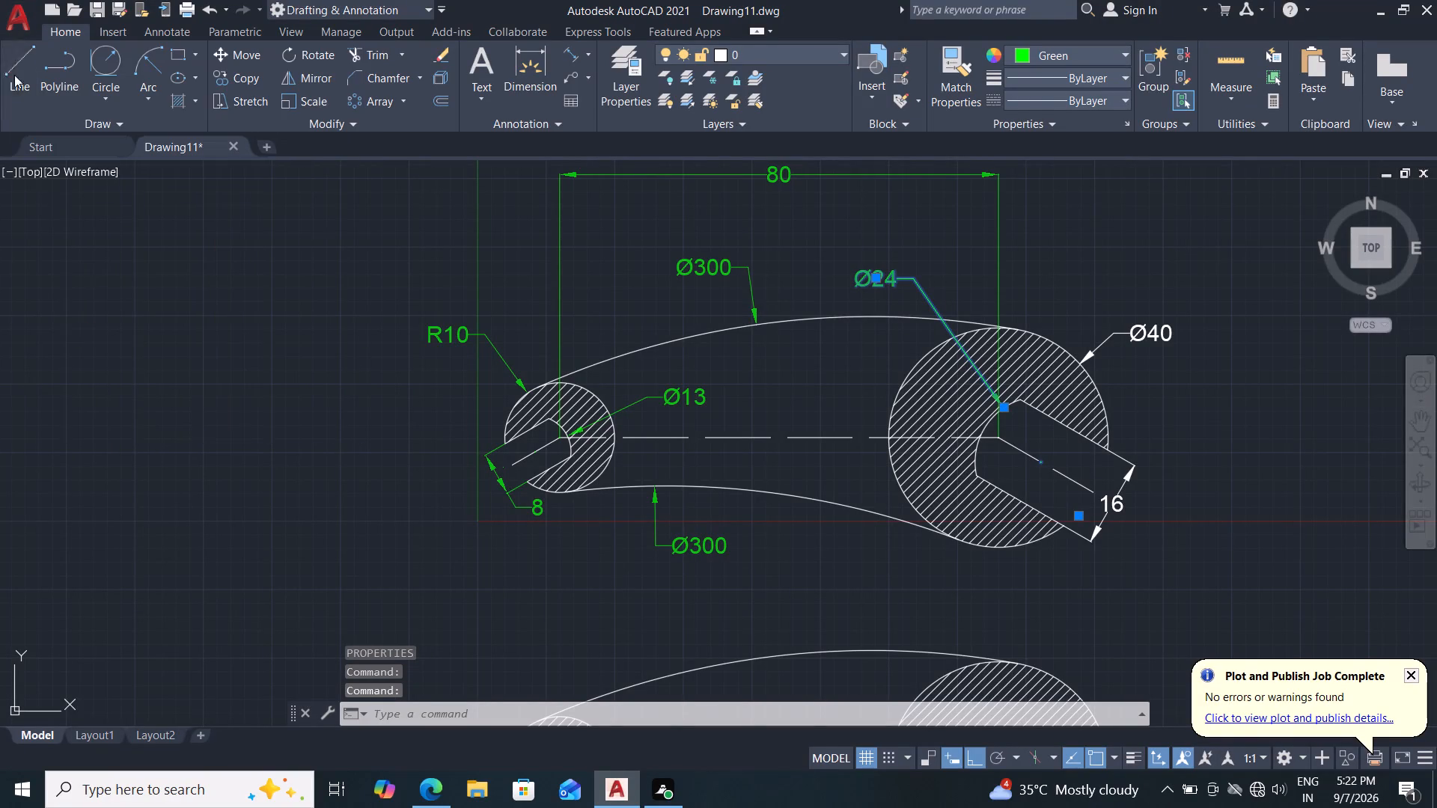
{"action": "key", "text": "Escape"}
{"action": "key", "text": "Escape"}
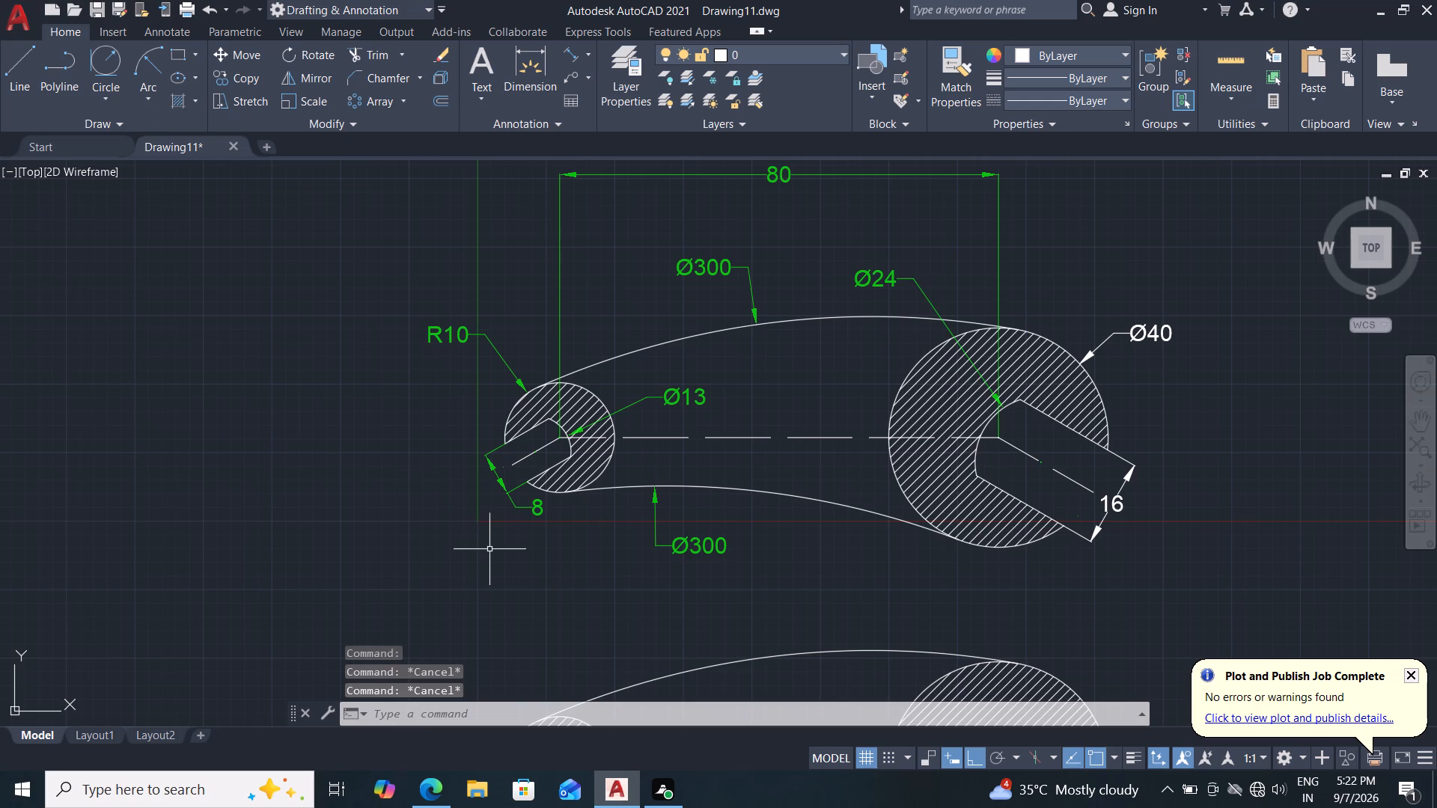
Set the color of the Ø40 dimension on the large head's outer arc to Green and its transparency to 30.
{"action": "left_click", "coordinate": [1162, 328]}
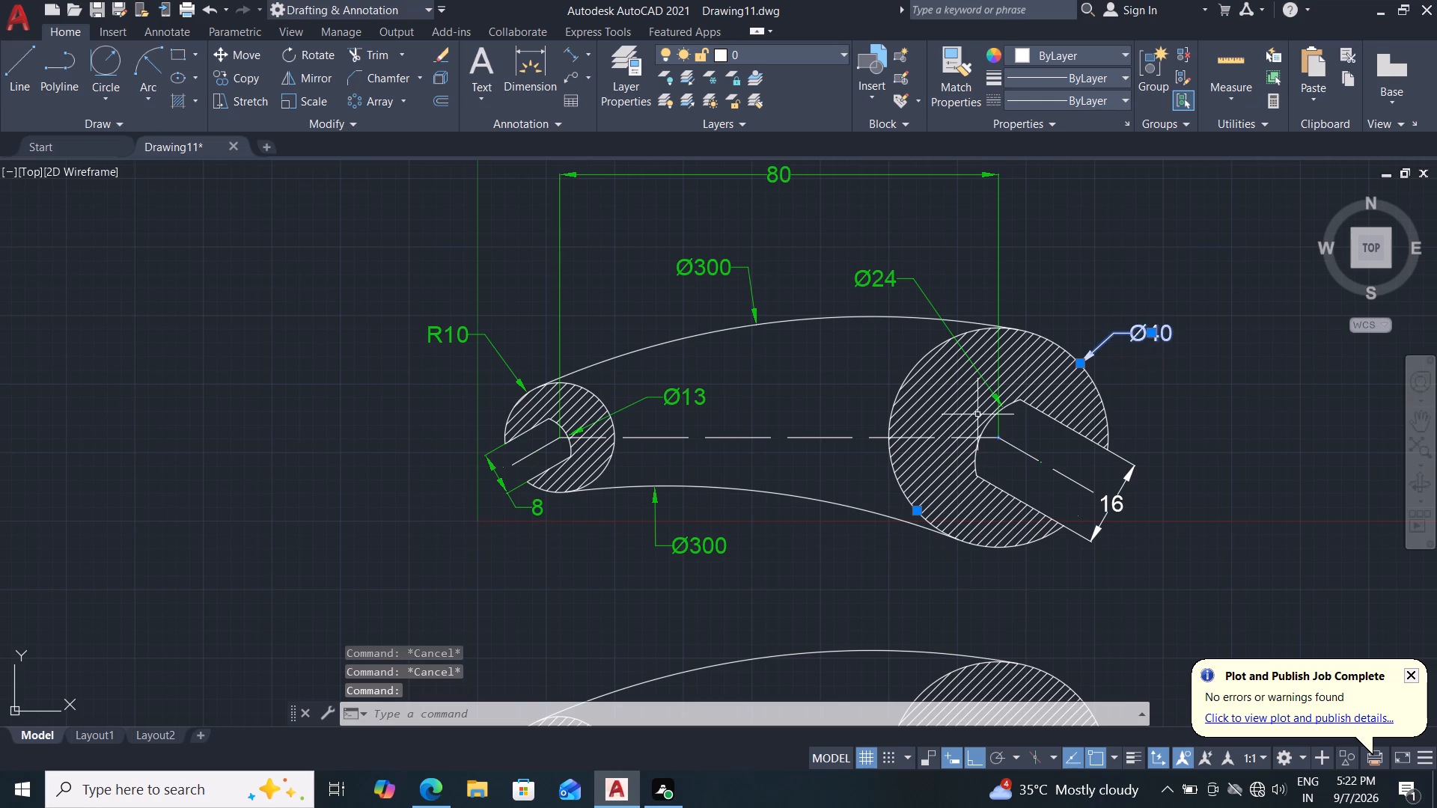
{"action": "key", "text": "p"}
{"action": "key", "text": "r"}
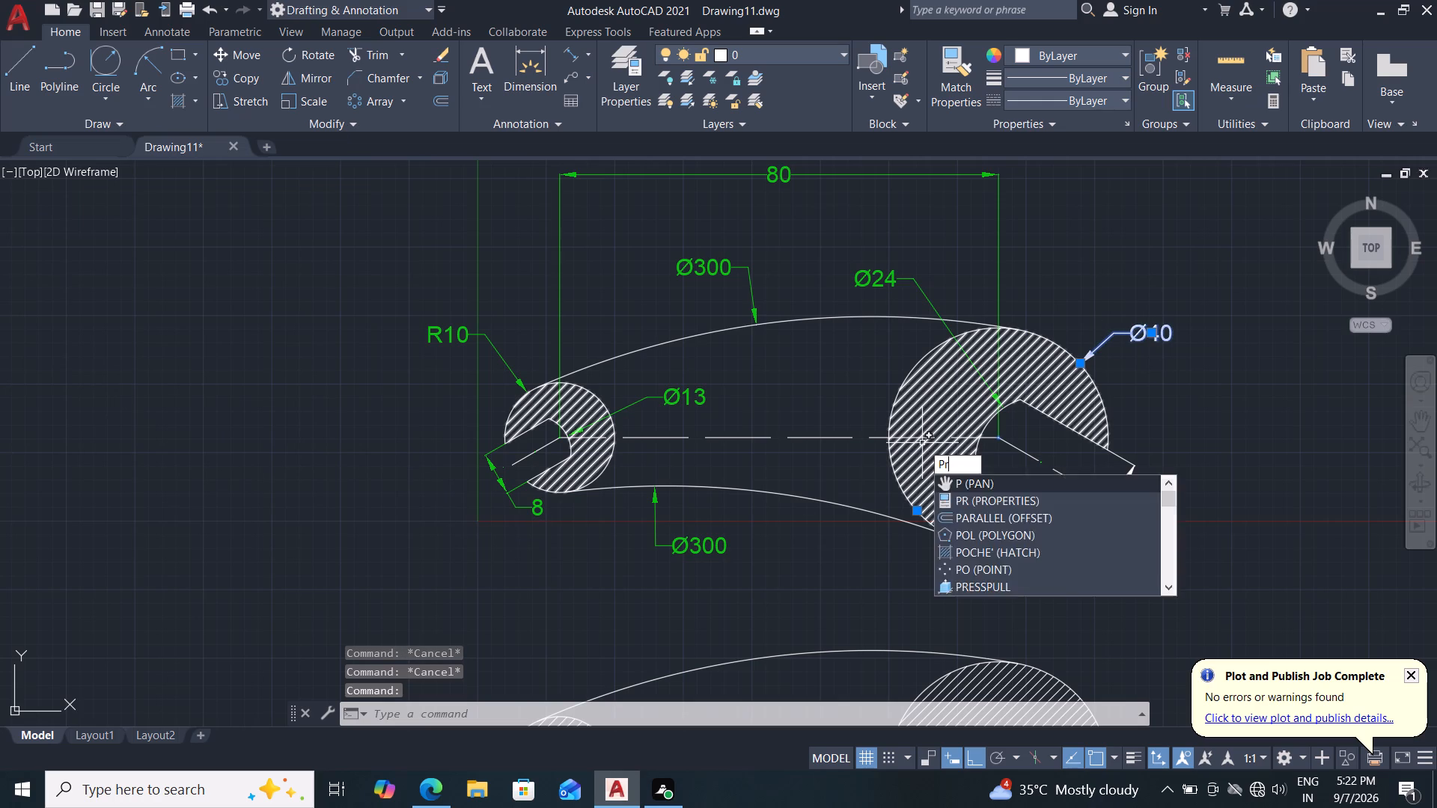
{"action": "key", "text": "Return"}
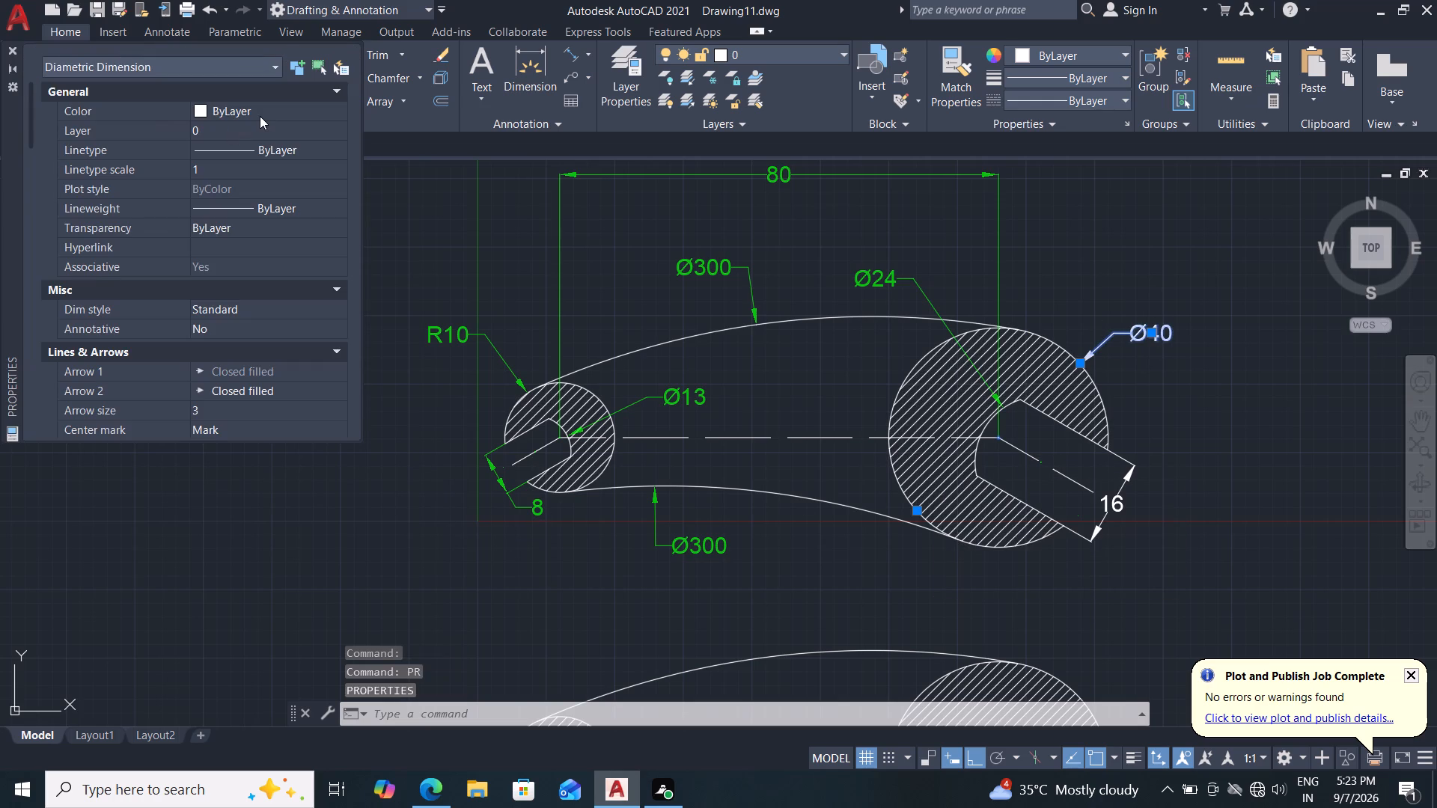
{"action": "double_click", "coordinate": [260, 116]}
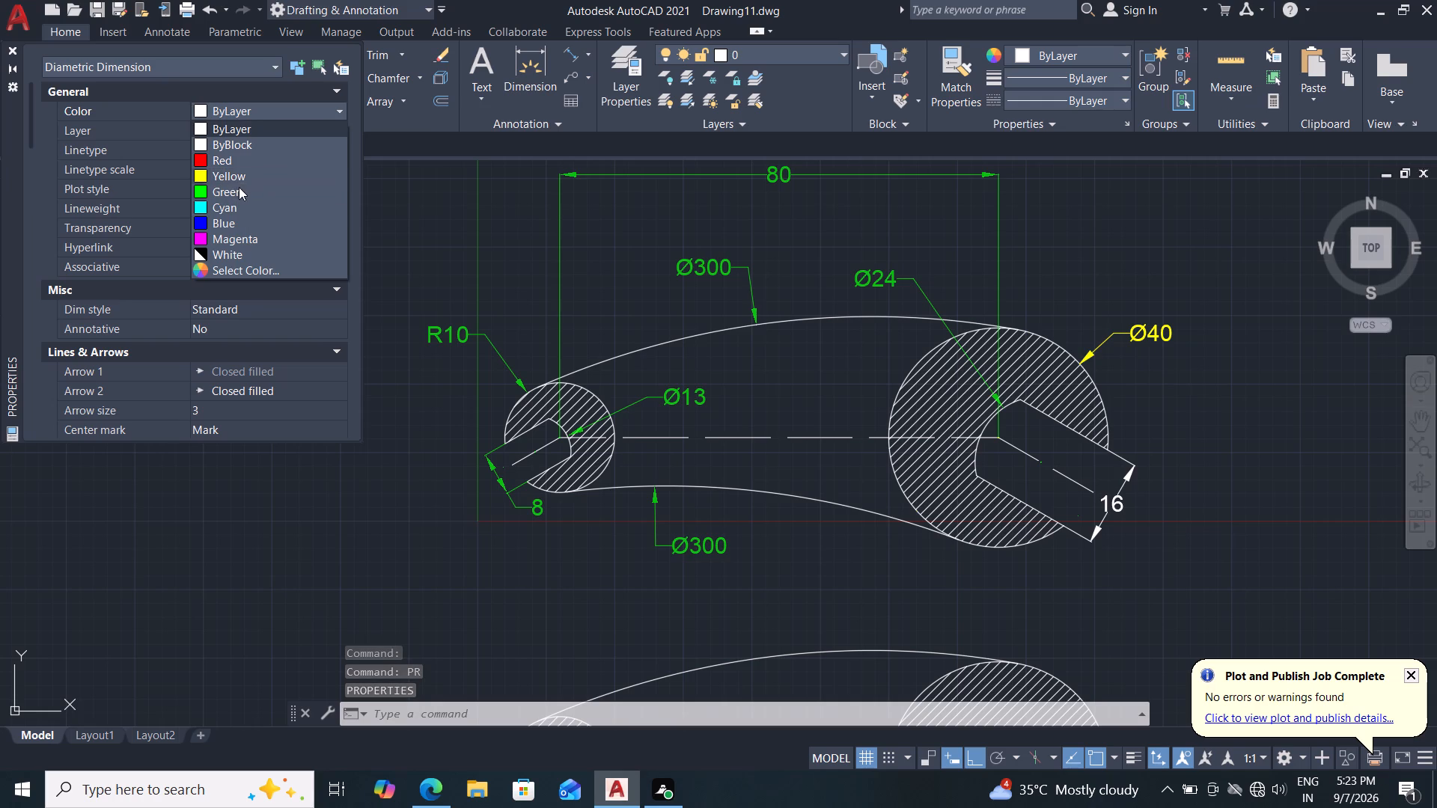
{"action": "left_click", "coordinate": [239, 189]}
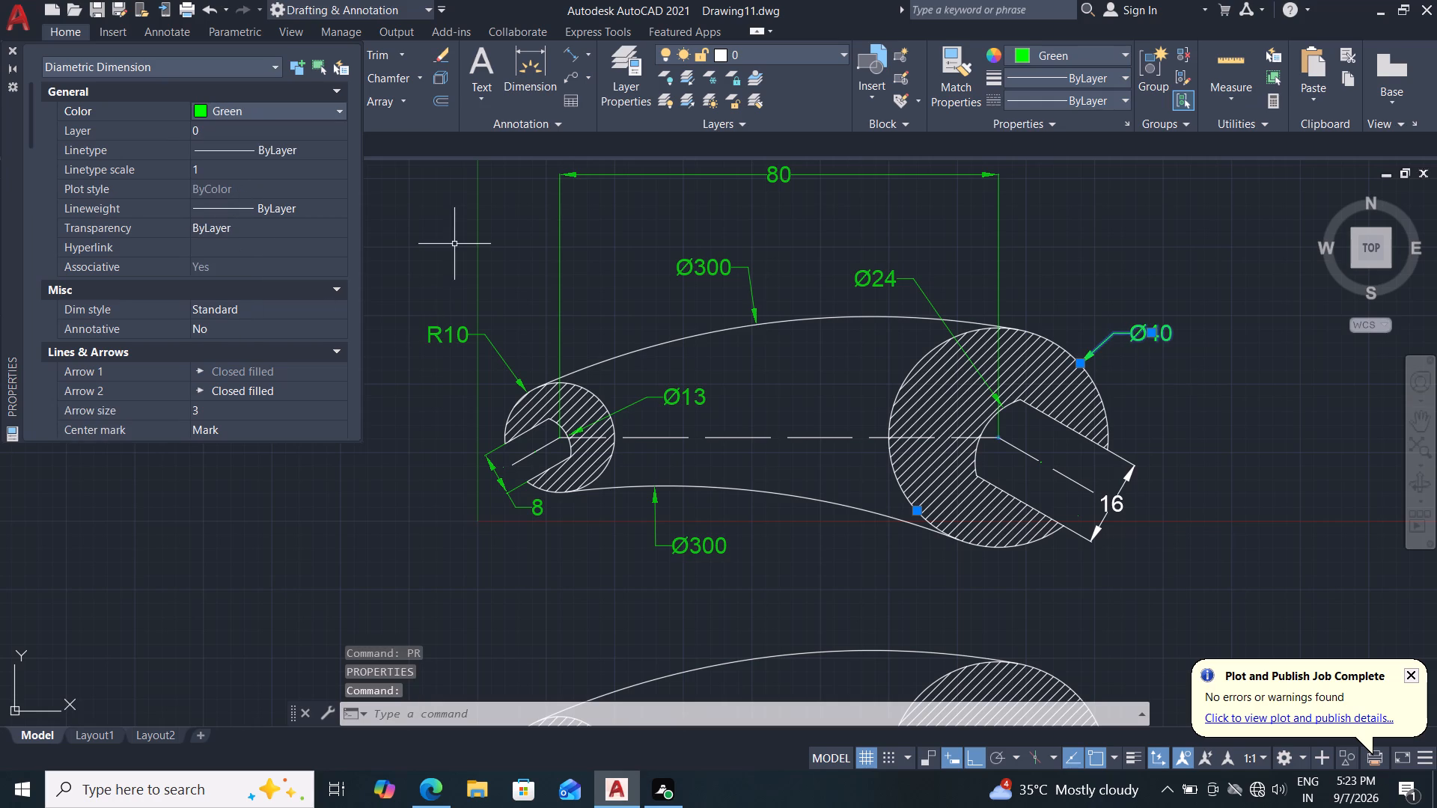
{"action": "left_click", "coordinate": [260, 230]}
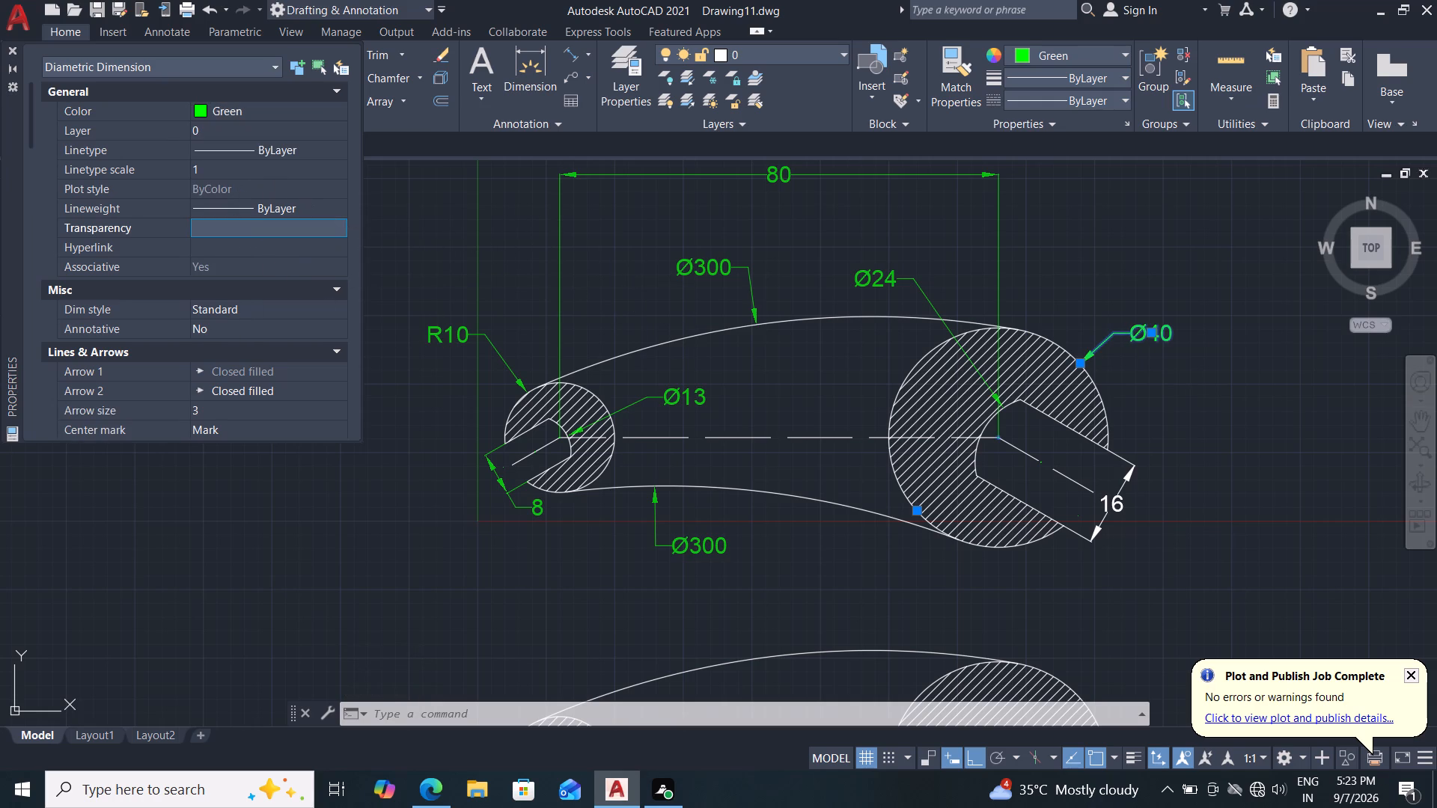
{"action": "left_click_drag", "start_coordinate": [246, 230], "coordinate": [109, 235]}
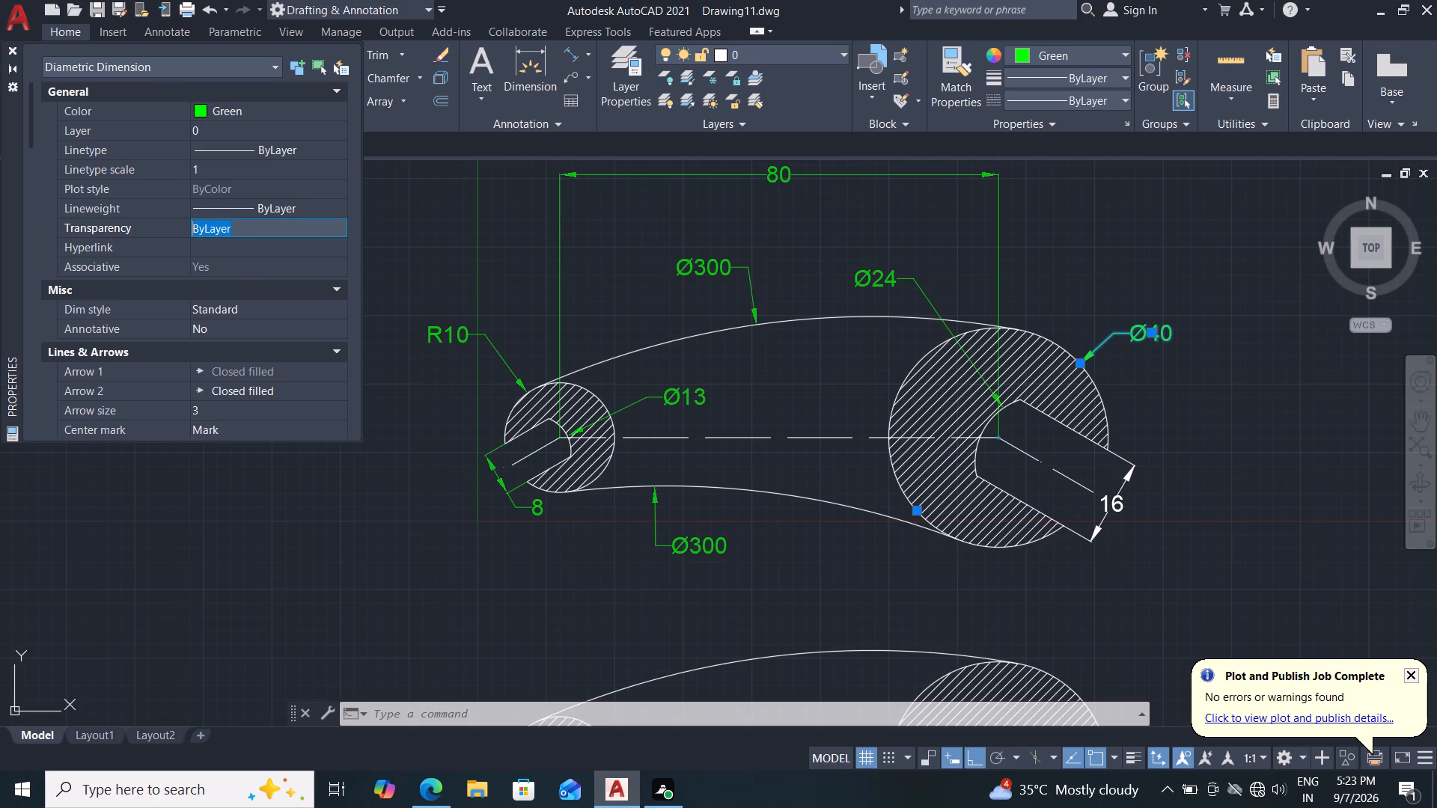
{"action": "type", "text": "30"}
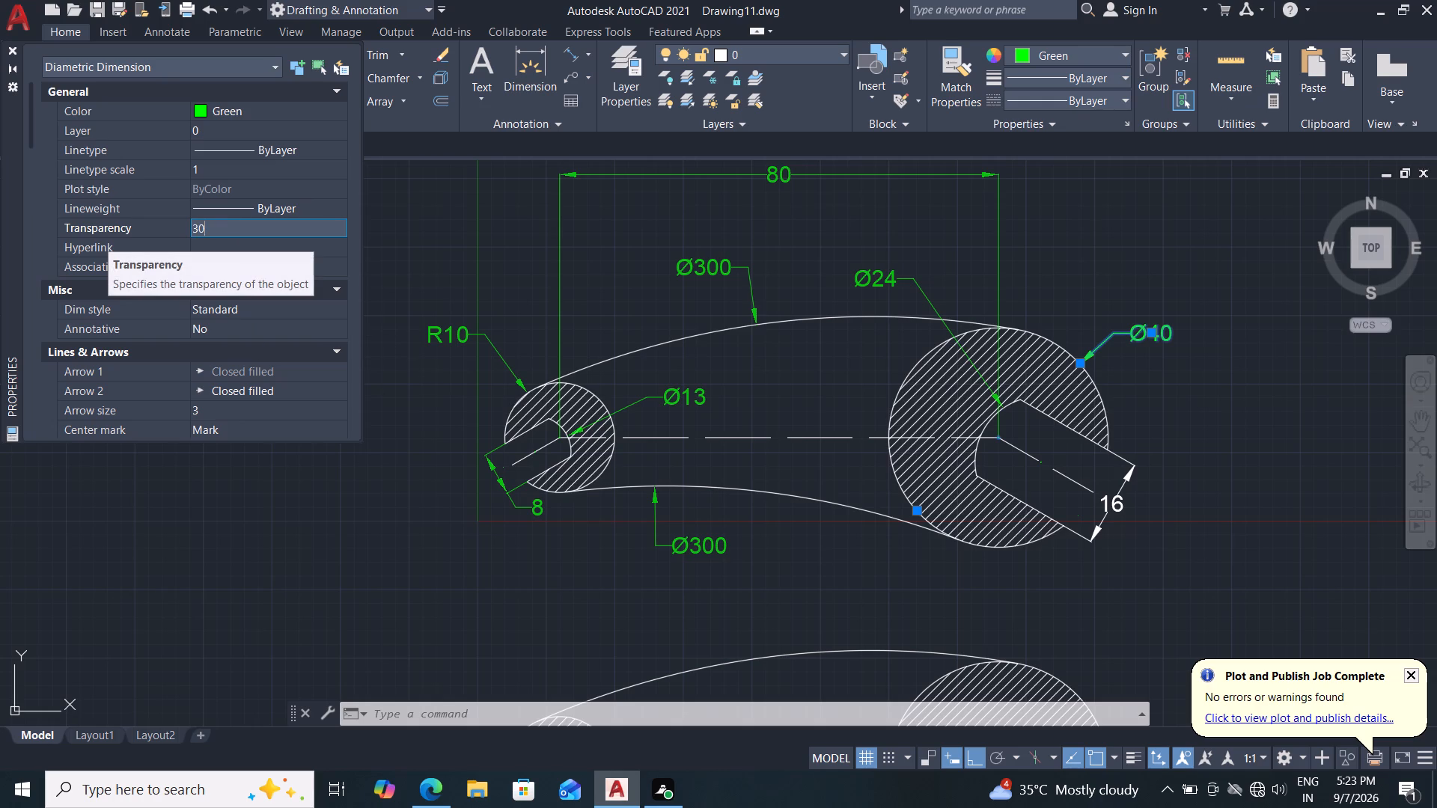
{"action": "key", "text": "Return"}
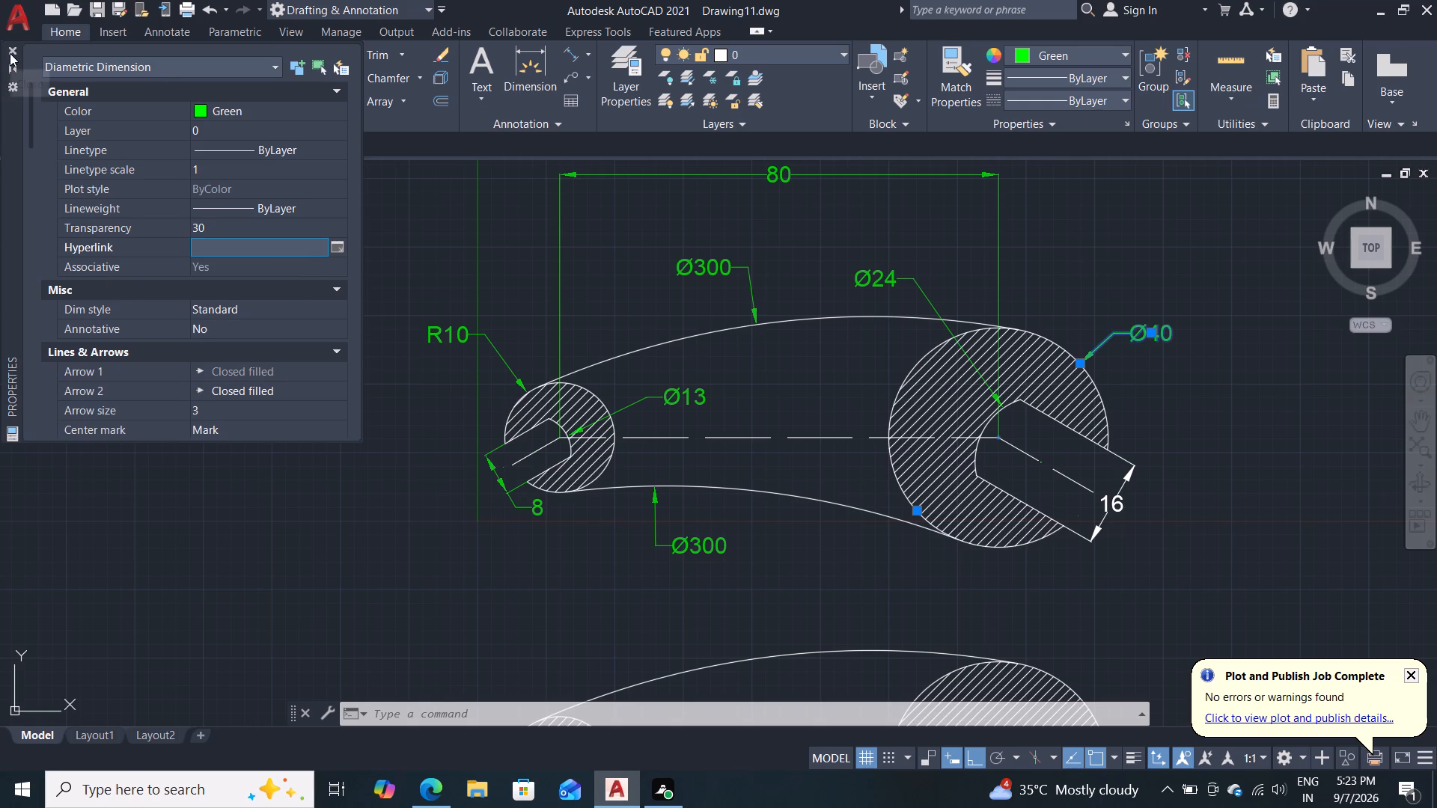
{"action": "left_click", "coordinate": [11, 47]}
{"action": "key", "text": "Escape"}
{"action": "key", "text": "Escape"}
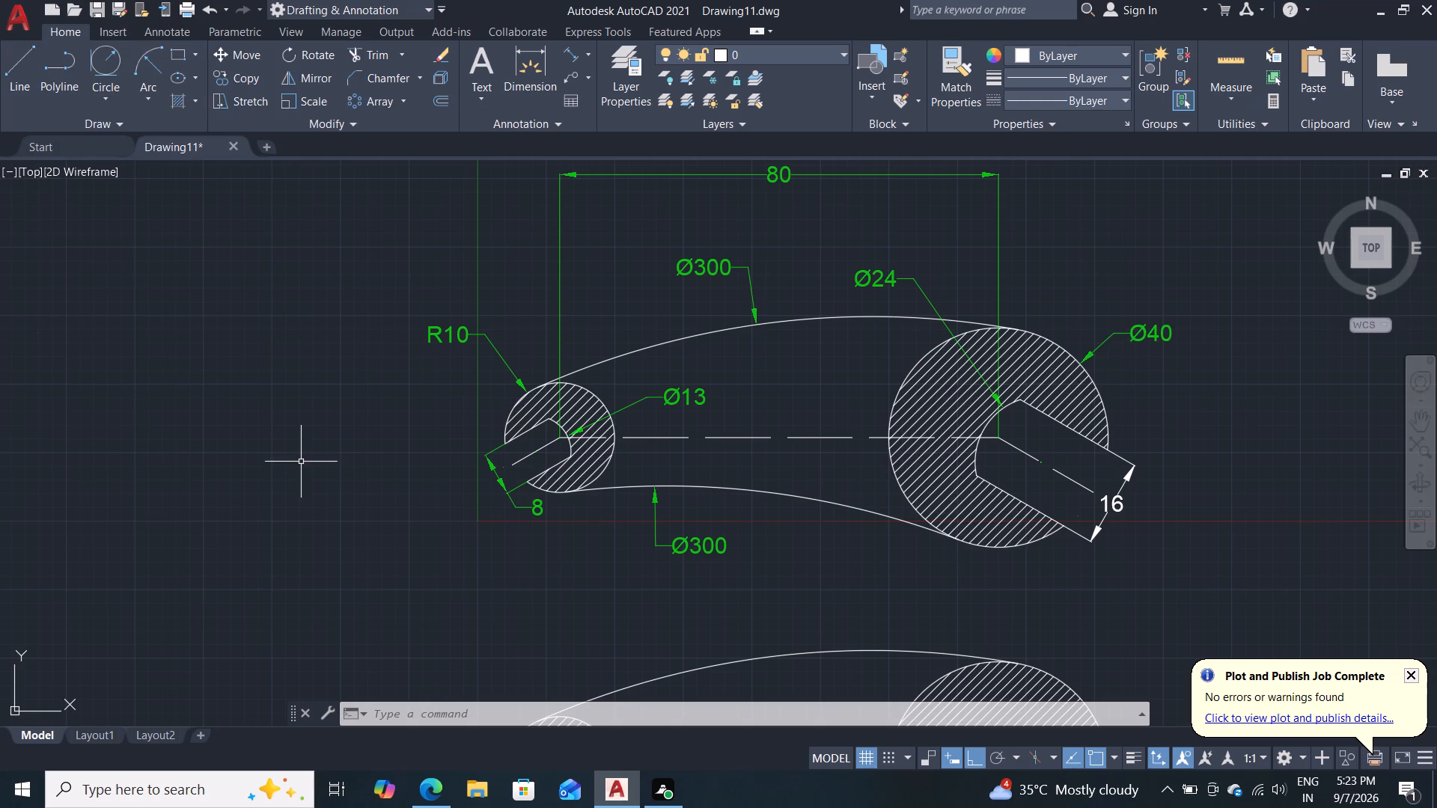
Set the color of the 16 mm aligned dimension across the large slot to Green and its transparency to 30.
{"action": "scroll", "coordinate": [376, 480], "scroll_direction": "down", "scroll_amount": 2}
{"action": "middle_click_drag", "start_coordinate": [379, 528], "coordinate": [379, 476]}
{"action": "scroll", "coordinate": [379, 527], "scroll_direction": "up", "scroll_amount": 1}
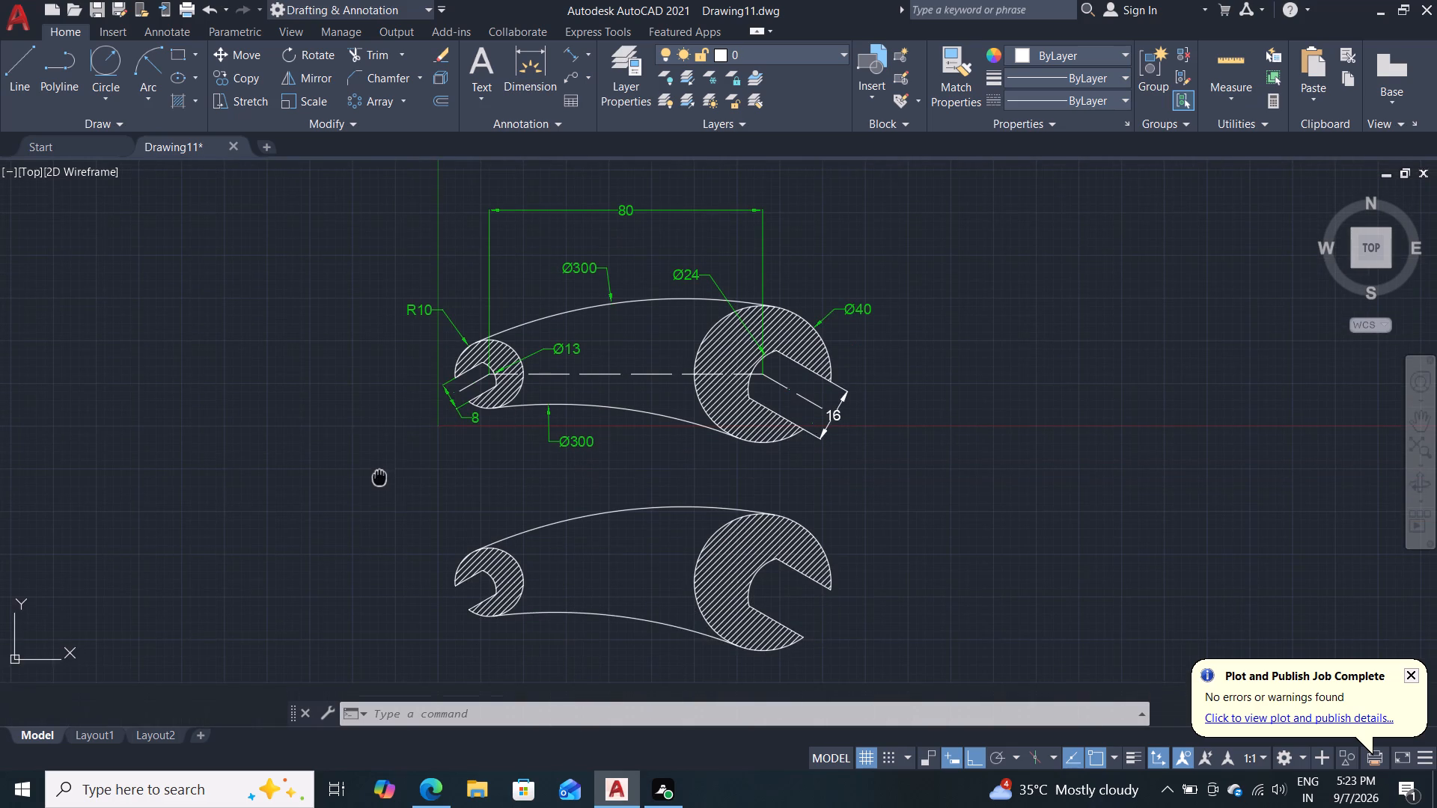
{"action": "left_click", "coordinate": [843, 409]}
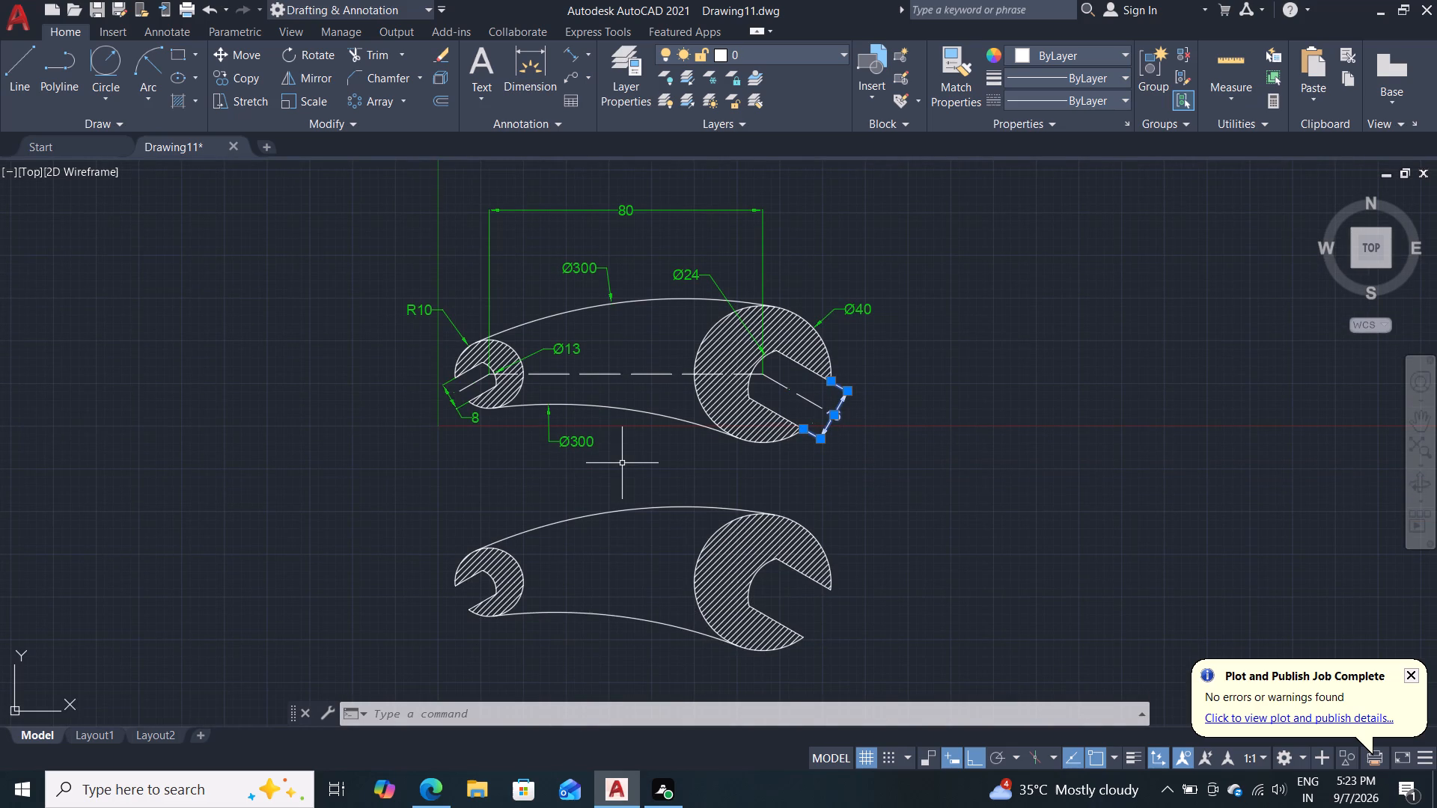
{"action": "key", "text": "p"}
{"action": "key", "text": "r"}
{"action": "key", "text": "Return"}
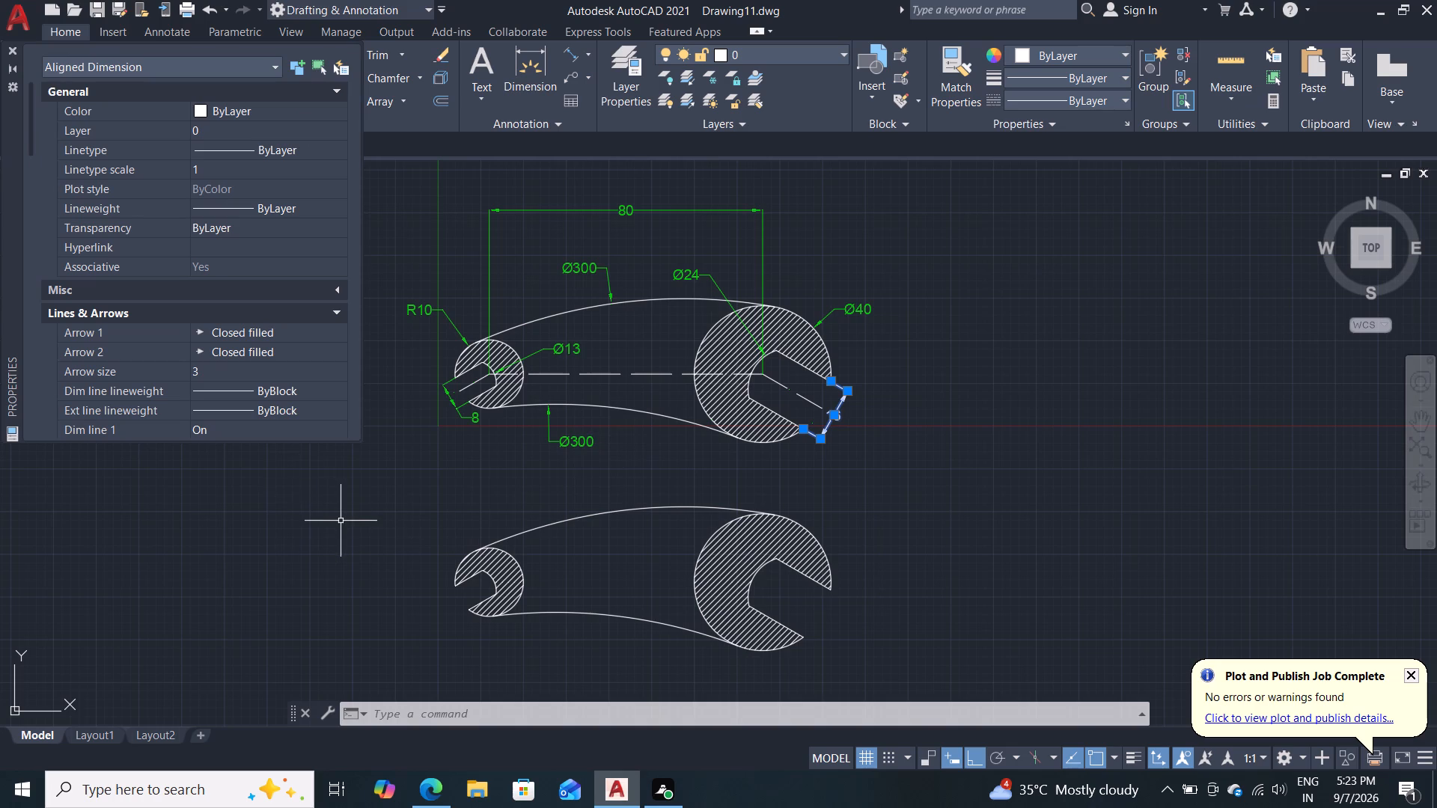
{"action": "middle_click_drag", "start_coordinate": [341, 521], "coordinate": [378, 520]}
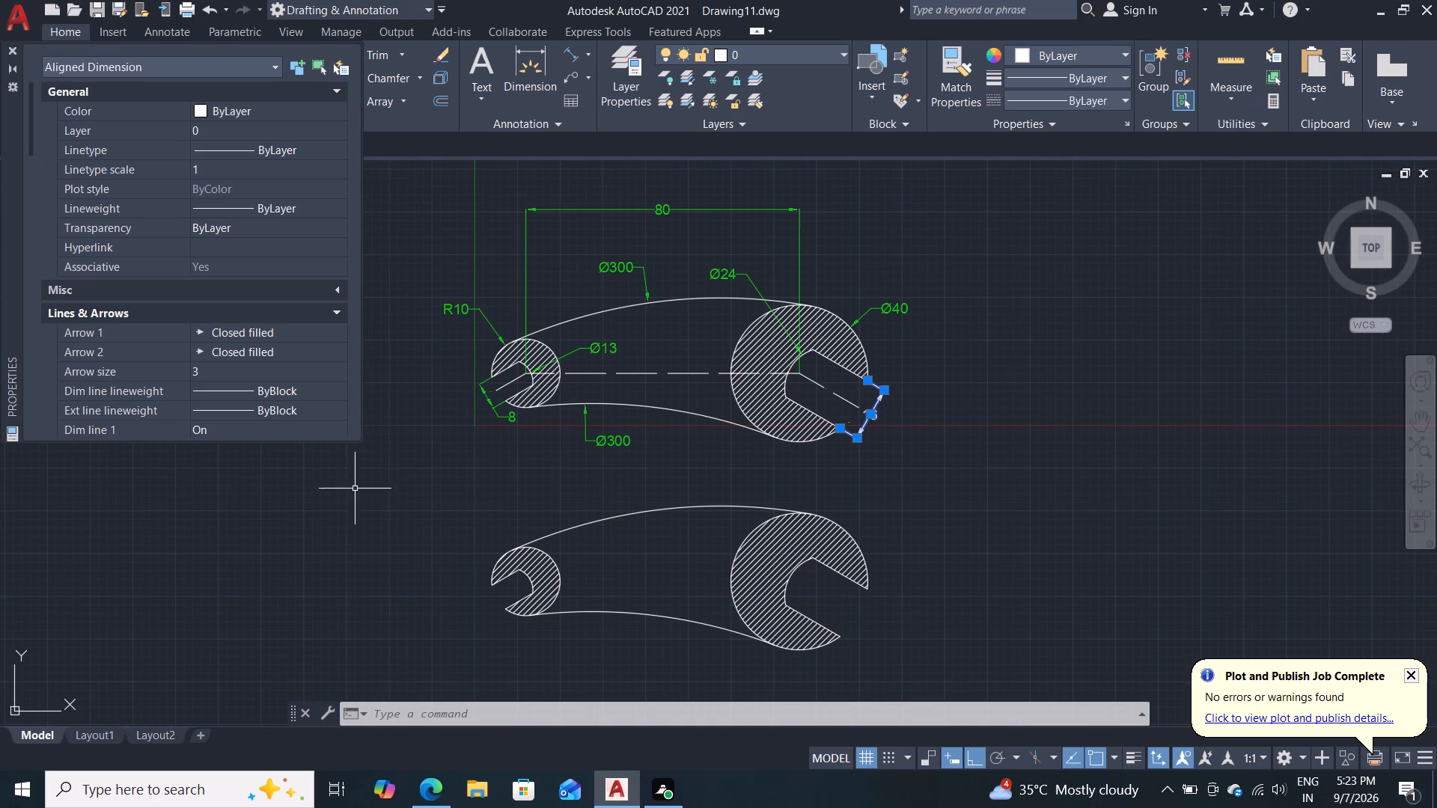
{"action": "double_click", "coordinate": [290, 104]}
{"action": "left_click", "coordinate": [235, 194]}
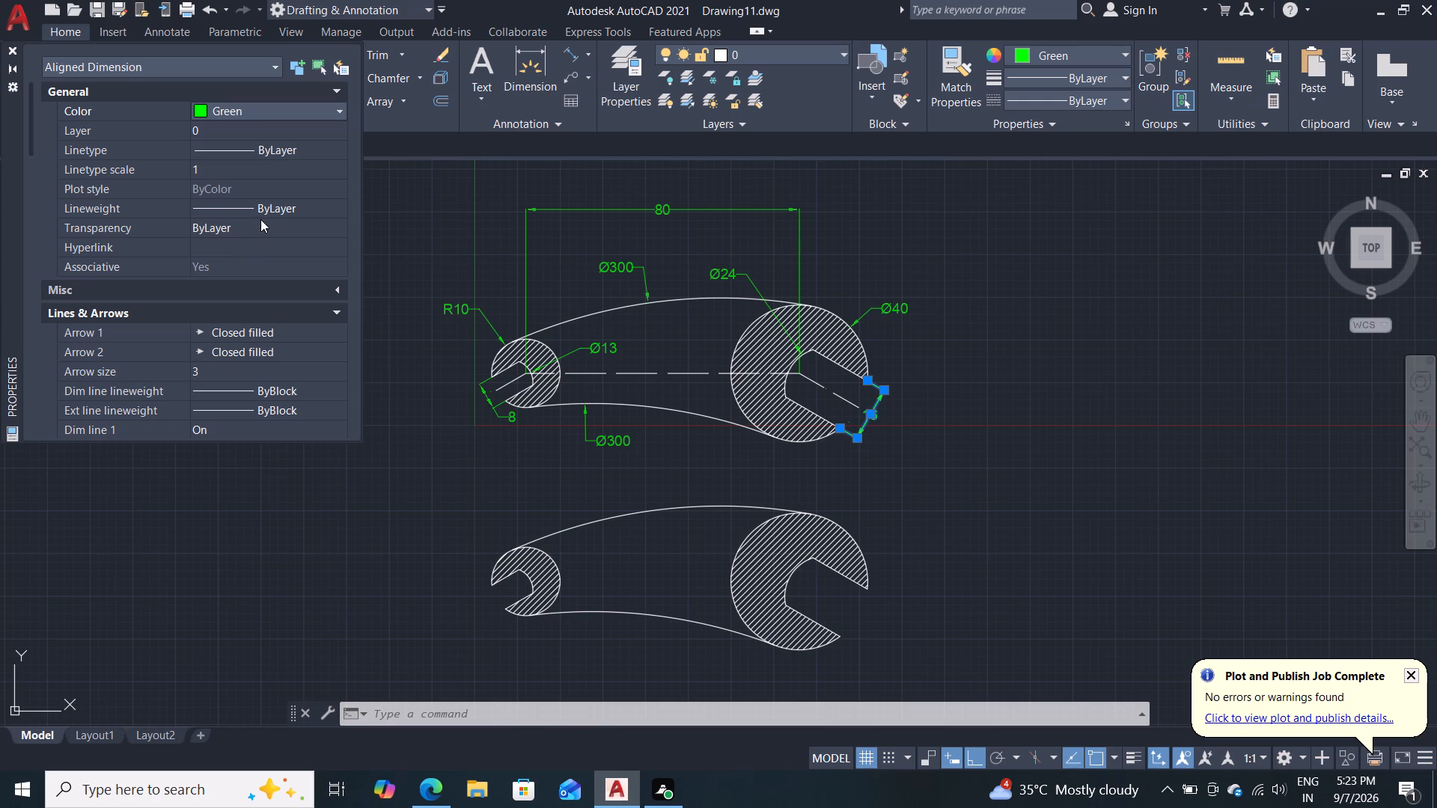
{"action": "left_click", "coordinate": [258, 219]}
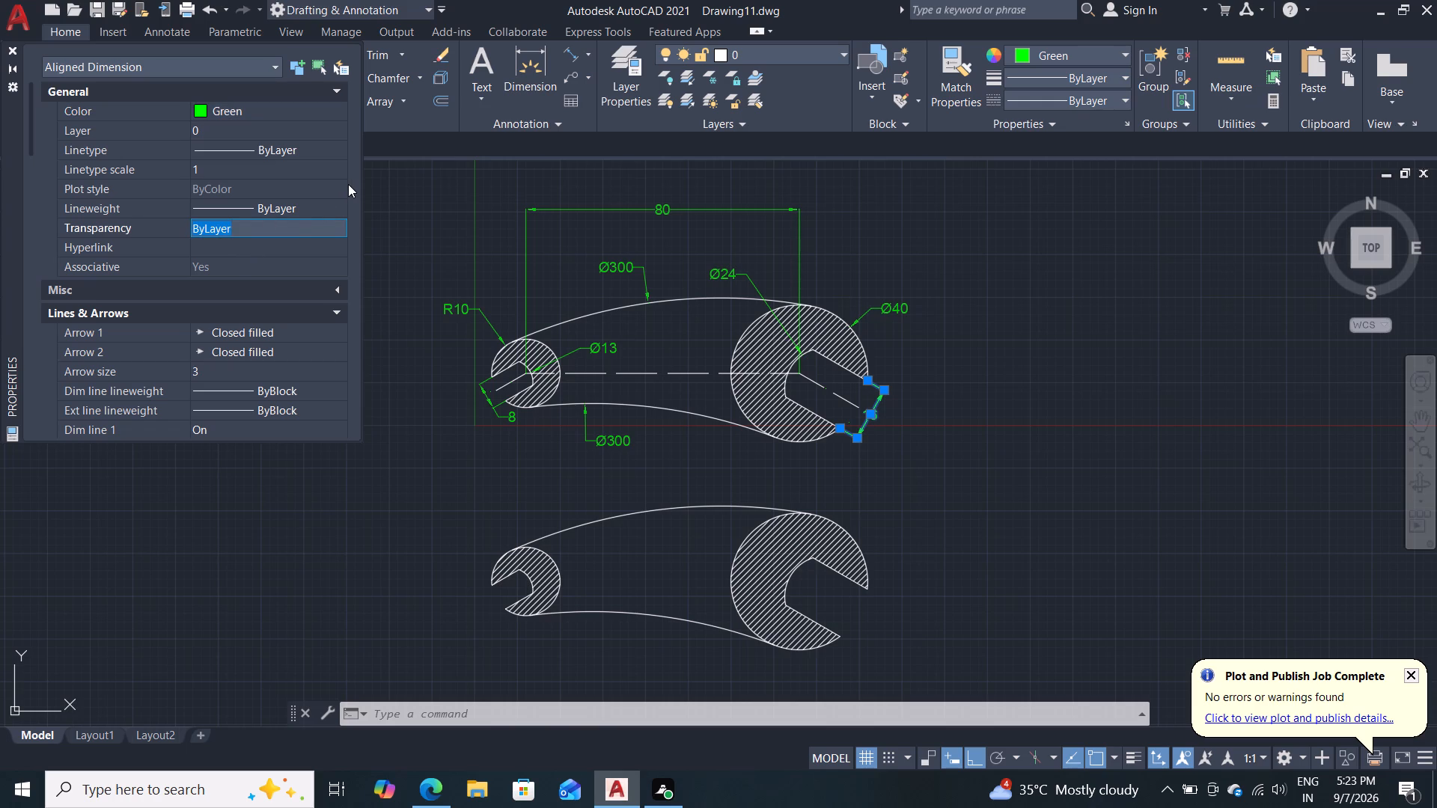
{"action": "type", "text": "30"}
{"action": "key", "text": "Return"}
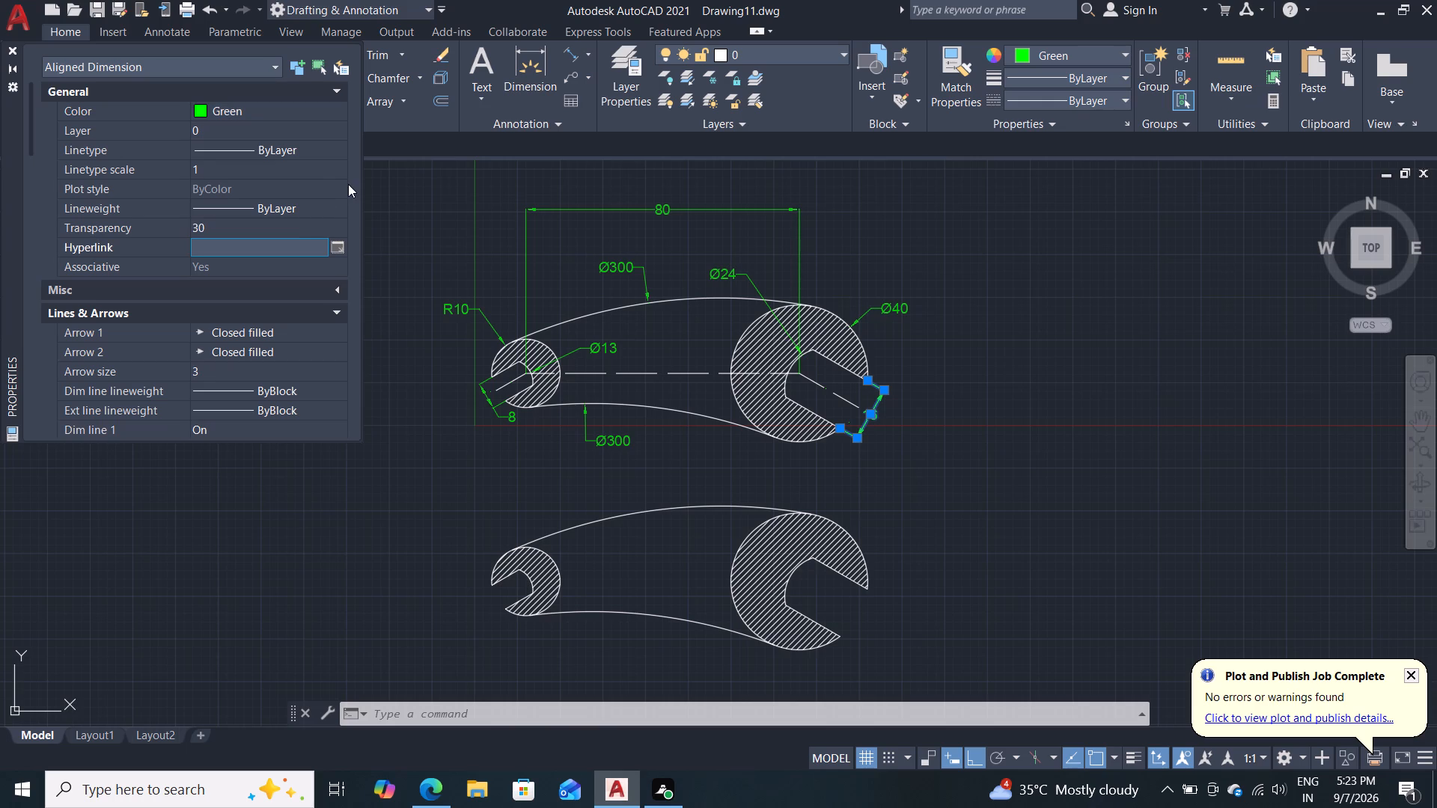
{"action": "left_click", "coordinate": [10, 50]}
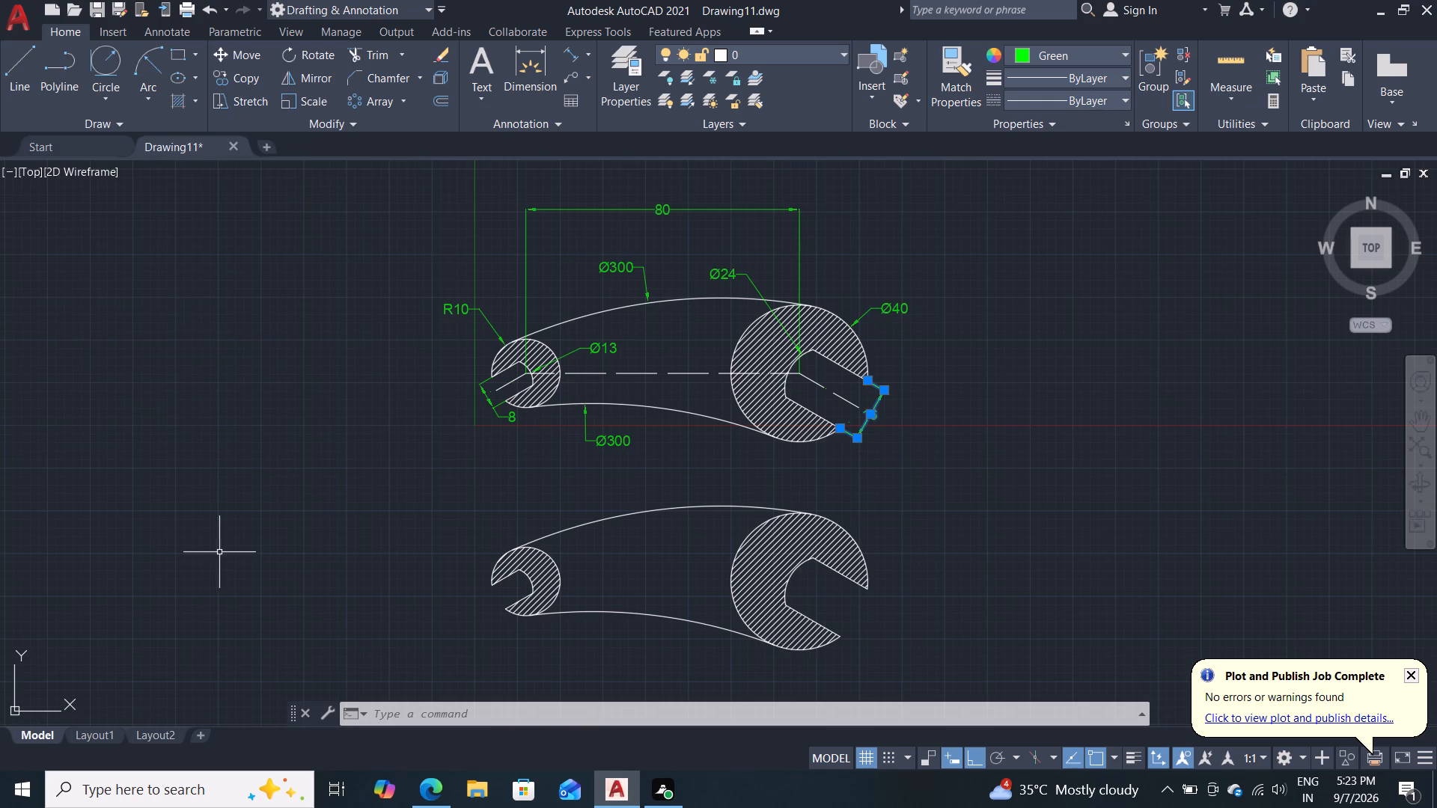
{"action": "key", "text": "Escape"}
{"action": "key", "text": "Escape"}
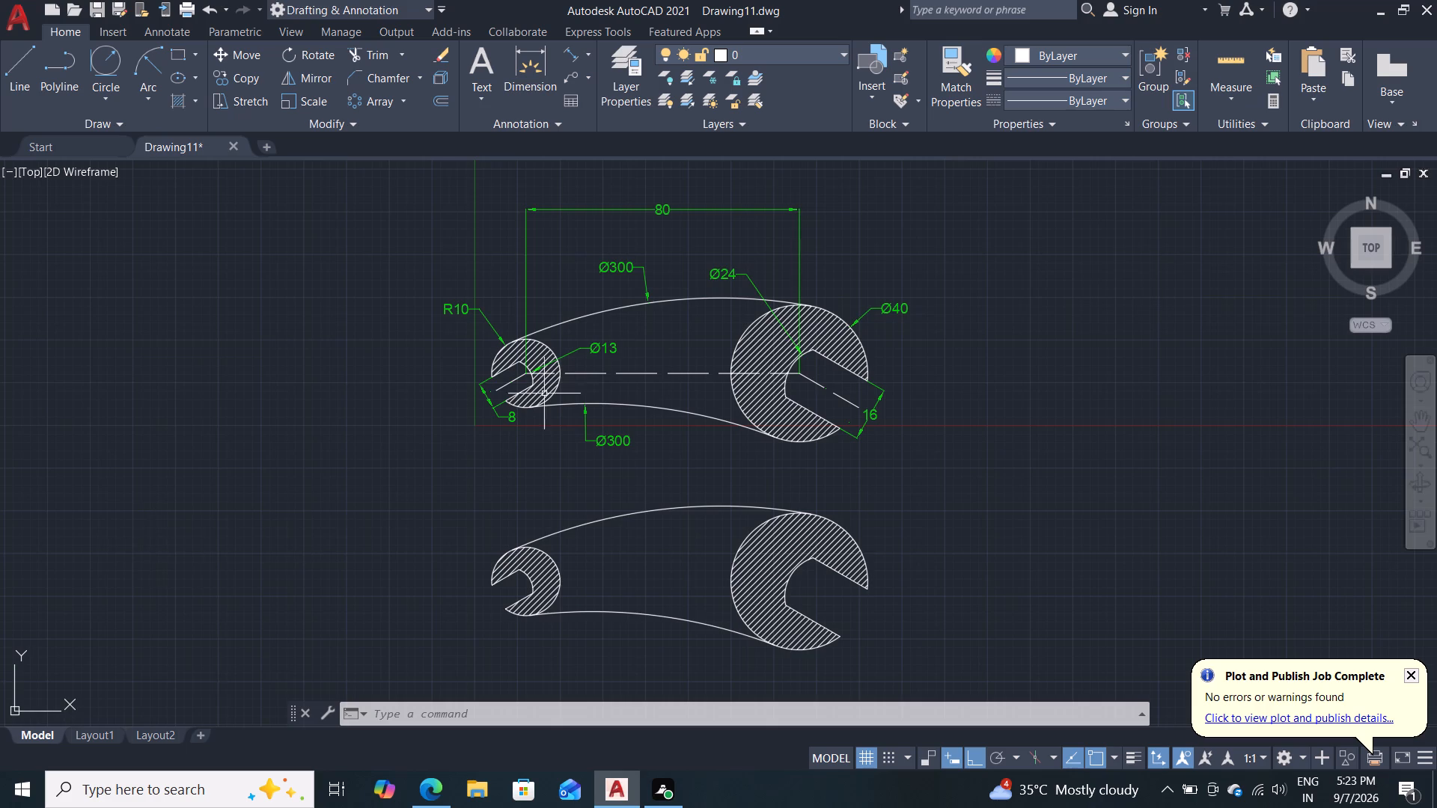
Move both wrench views together, with Ortho off, about 142 mm at 55° so they sit above and right of the origin axes.
{"action": "middle_click_drag", "start_coordinate": [576, 371], "coordinate": [679, 331]}
{"action": "left_click", "coordinate": [1086, 202]}
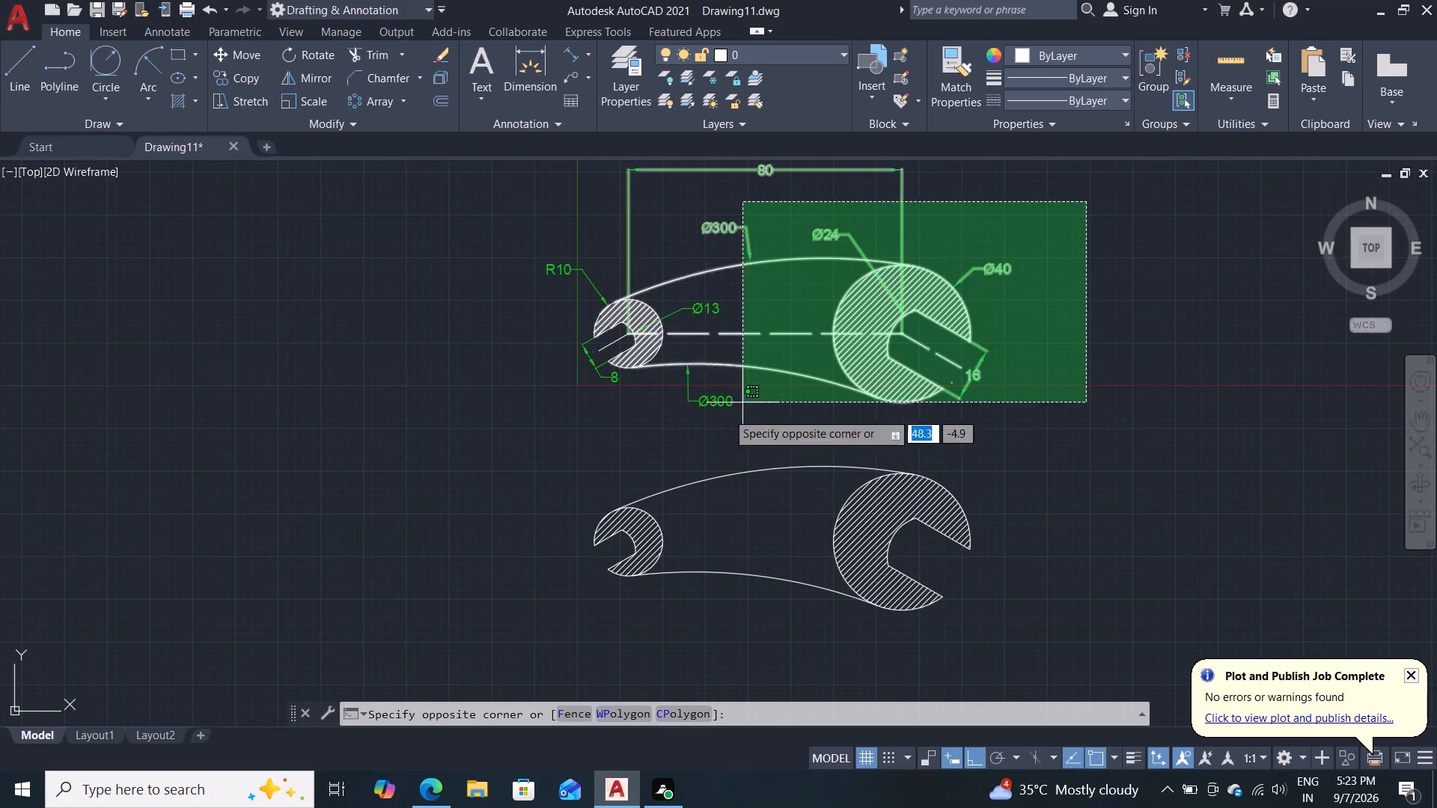
{"action": "left_click", "coordinate": [408, 658]}
{"action": "key", "text": "m"}
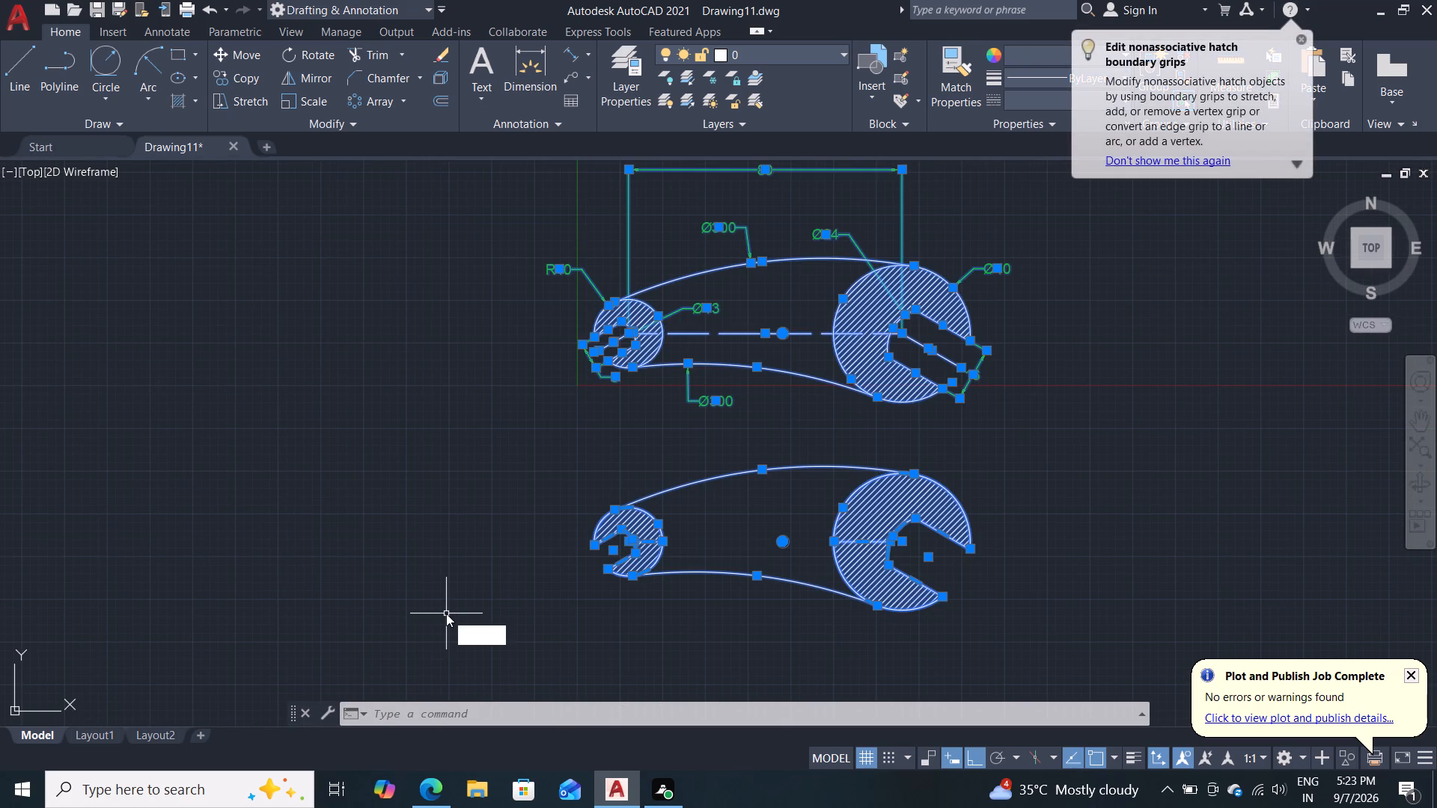
{"action": "key", "text": "Return"}
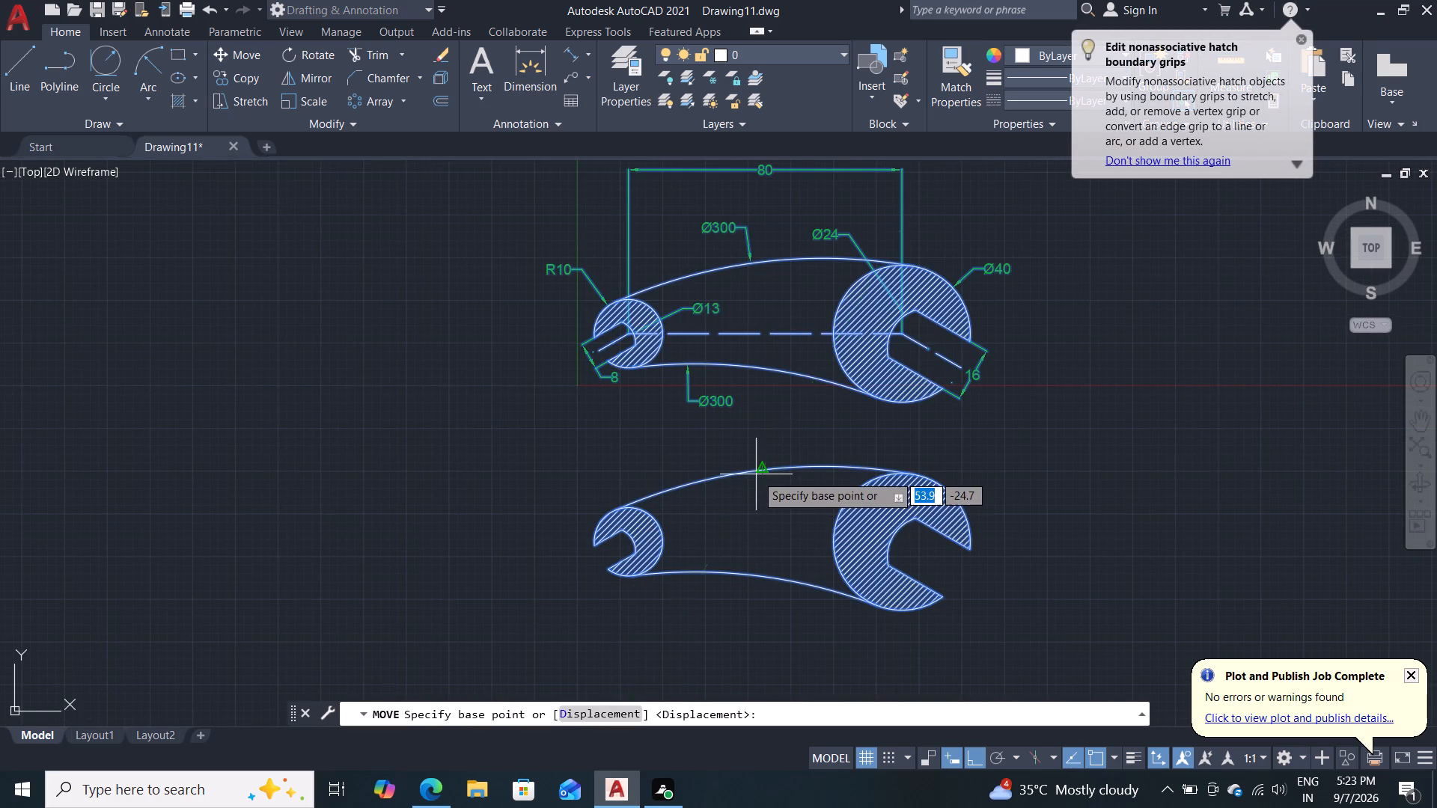
{"action": "left_click", "coordinate": [756, 474]}
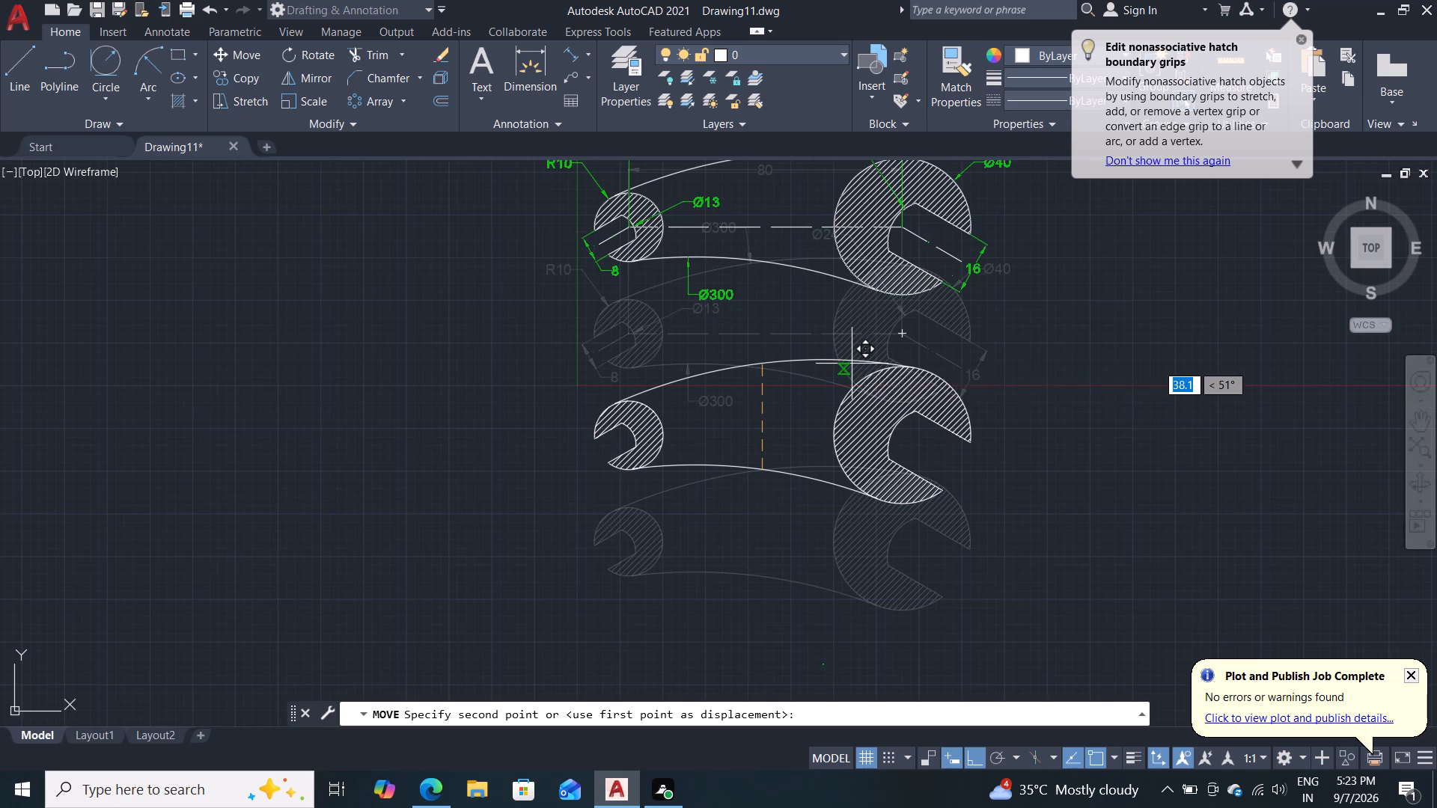
{"action": "middle_click_drag", "start_coordinate": [857, 364], "coordinate": [805, 539]}
{"action": "scroll", "coordinate": [801, 478], "scroll_direction": "up", "scroll_amount": 2}
{"action": "scroll", "coordinate": [801, 478], "scroll_direction": "down", "scroll_amount": 4}
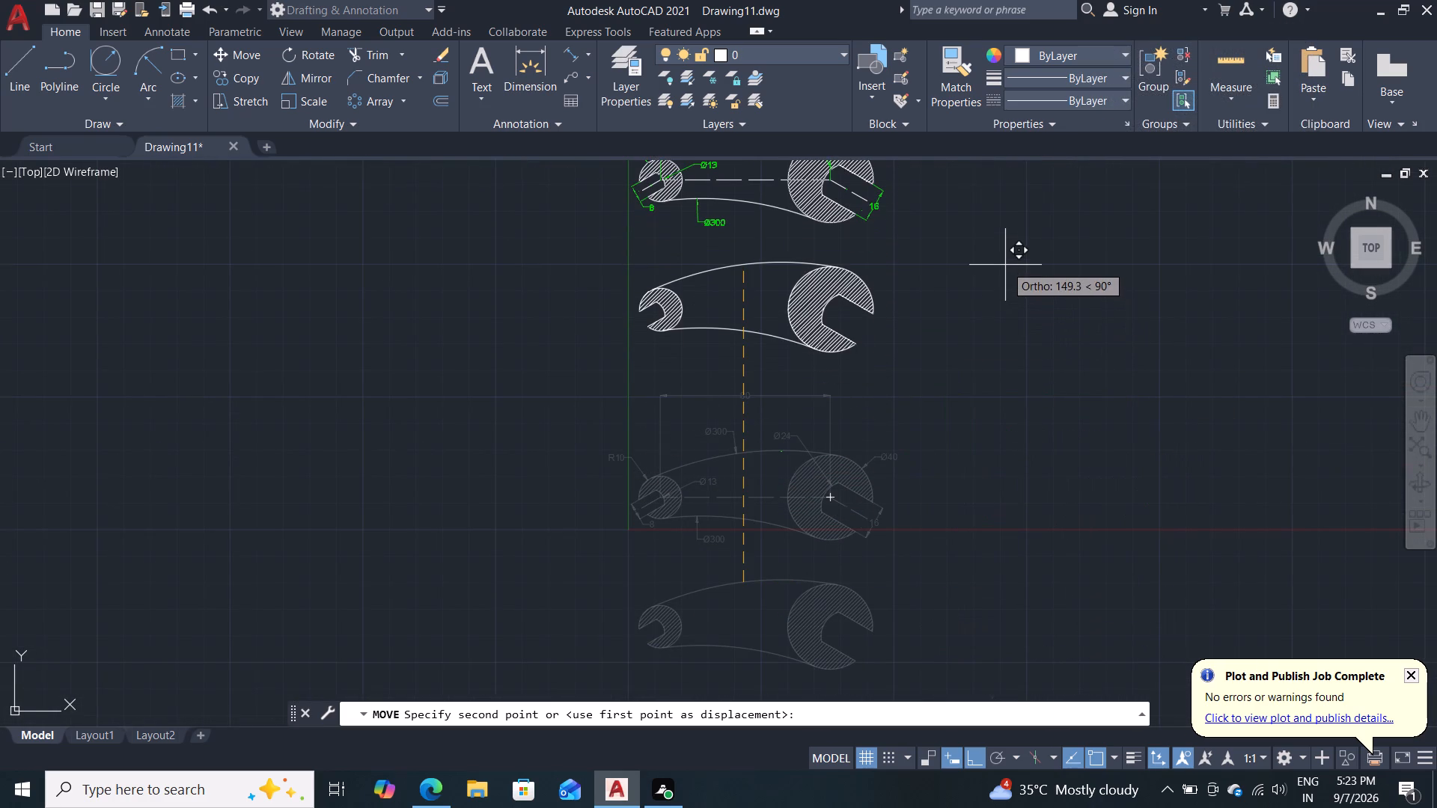
{"action": "key", "text": "F8"}
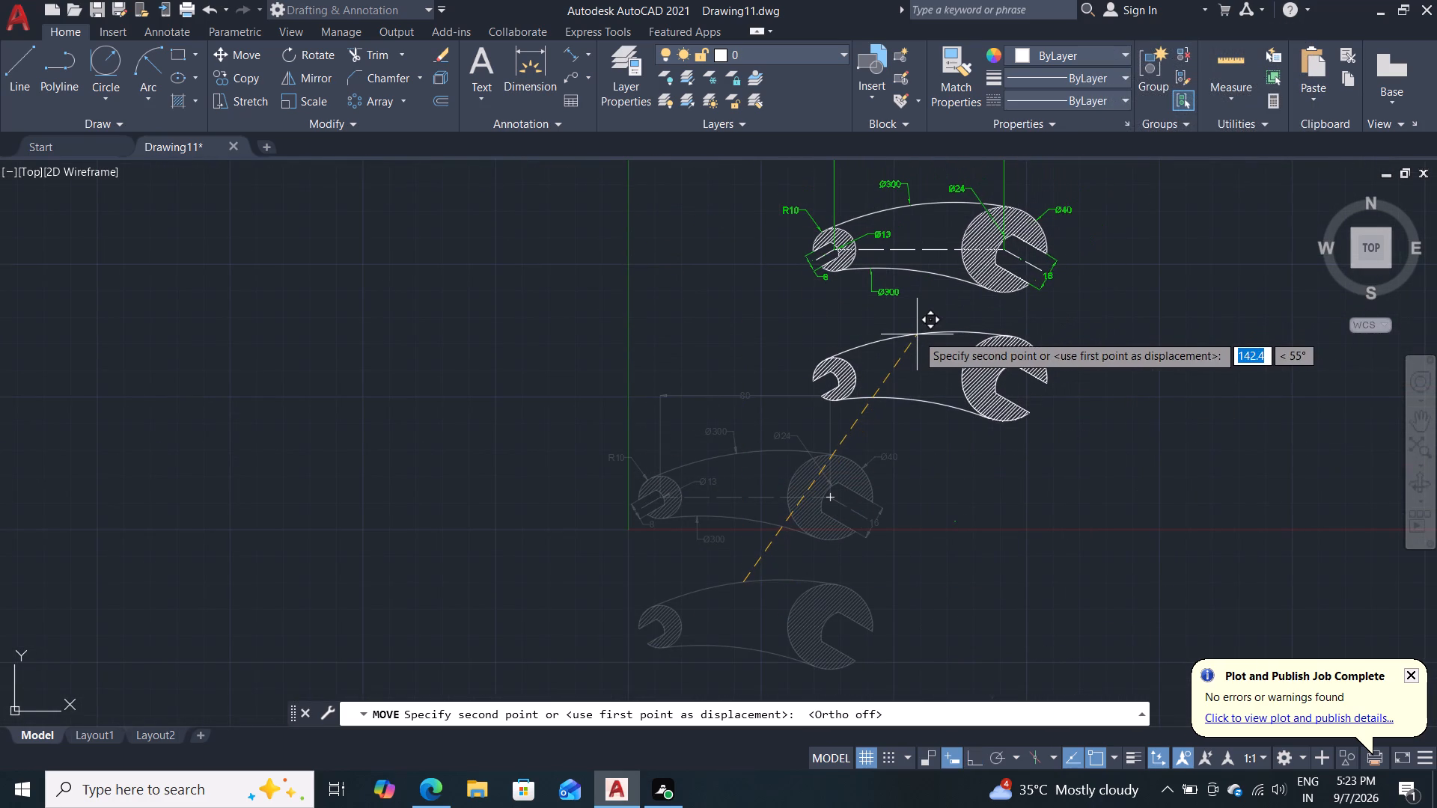
{"action": "left_click", "coordinate": [917, 334]}
{"action": "middle_click_drag", "start_coordinate": [814, 429], "coordinate": [747, 472]}
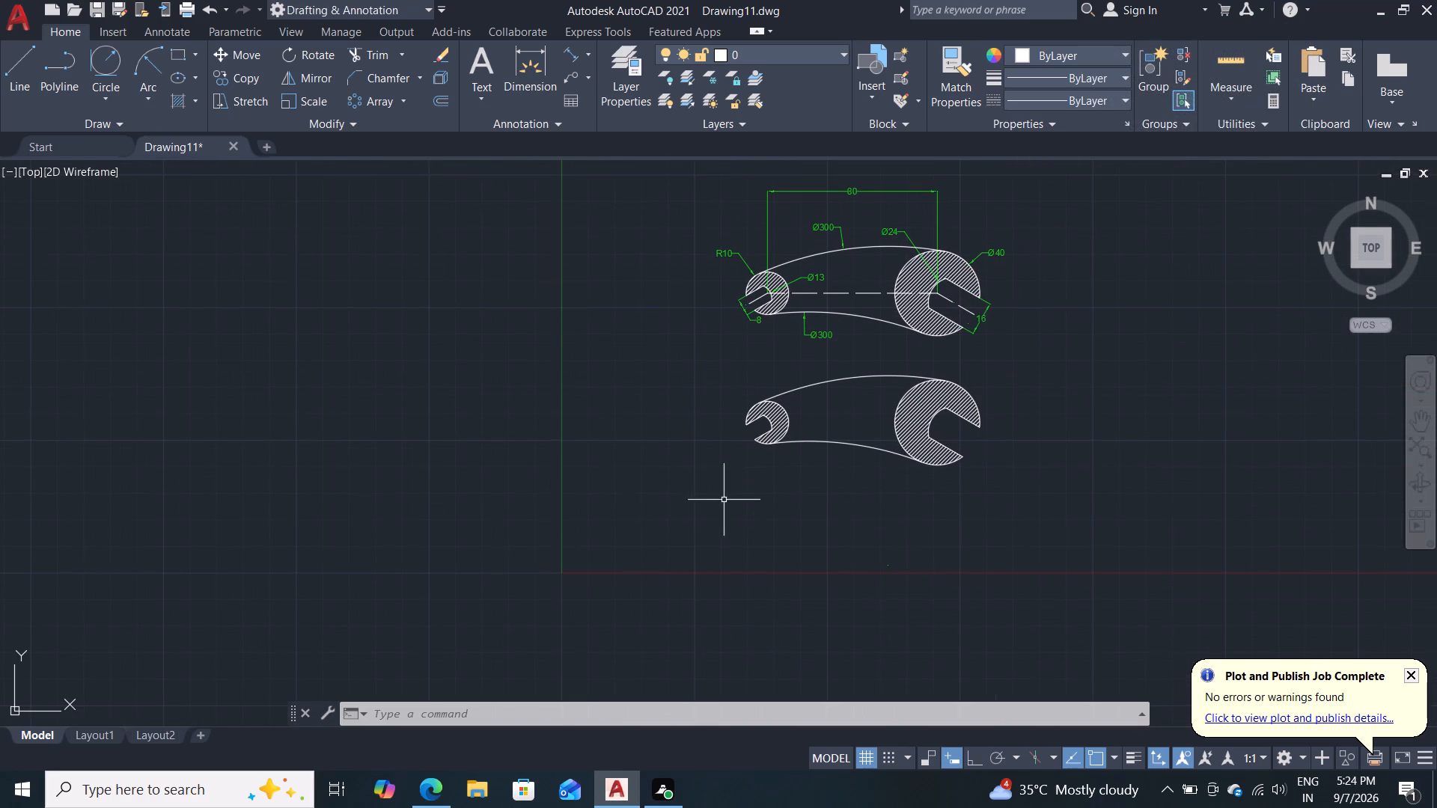
{"action": "scroll", "coordinate": [829, 485], "scroll_direction": "up", "scroll_amount": 1}
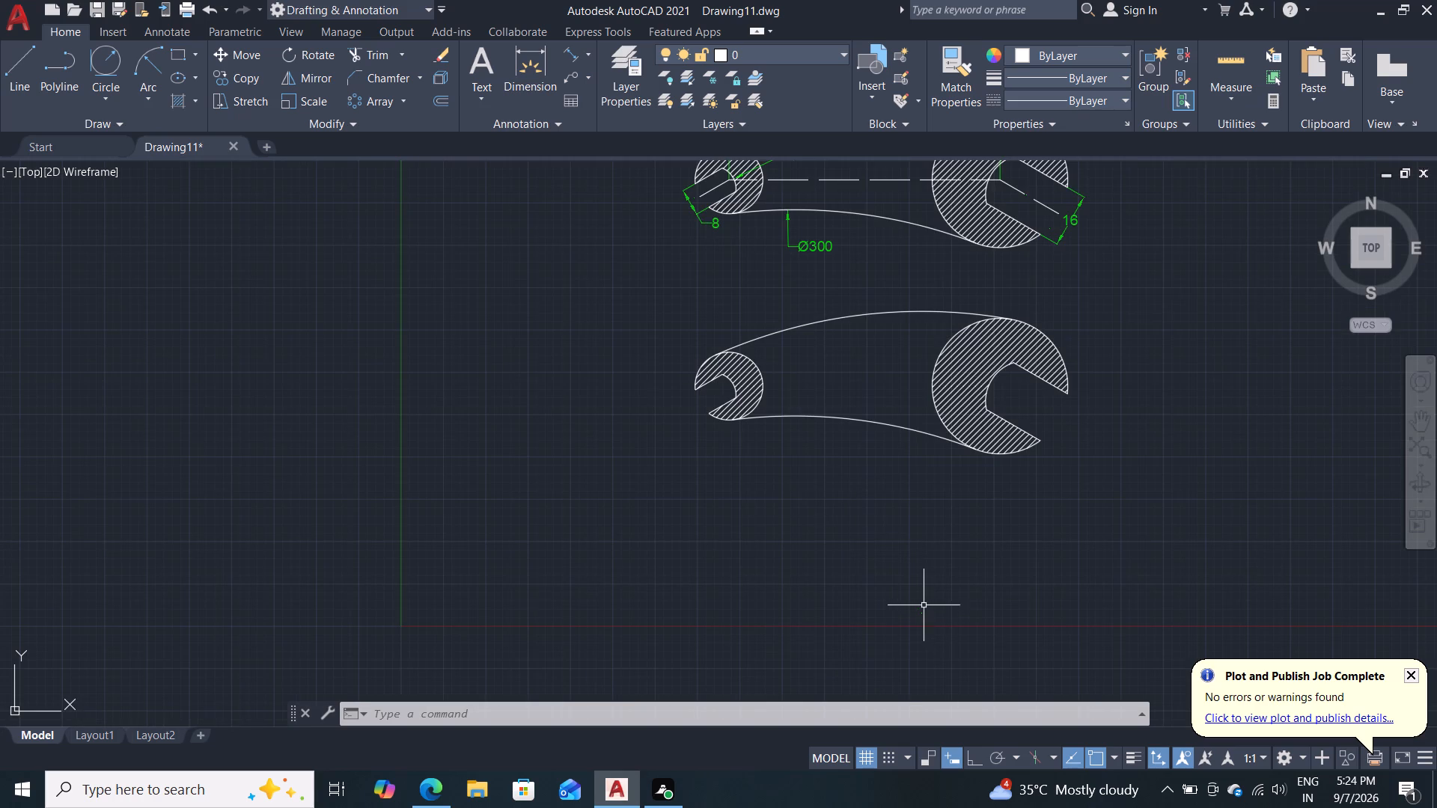
Delete the tiny stray object just above the X axis, below the clean wrench copy.
{"action": "left_click", "coordinate": [922, 611]}
{"action": "key", "text": "Delete"}
Add a diameter dimension to the upper handle arc of the dimensioned wrench, with its text above the arc.
{"action": "scroll", "coordinate": [905, 515], "scroll_direction": "down", "scroll_amount": 2}
{"action": "scroll", "coordinate": [905, 515], "scroll_direction": "up", "scroll_amount": 1}
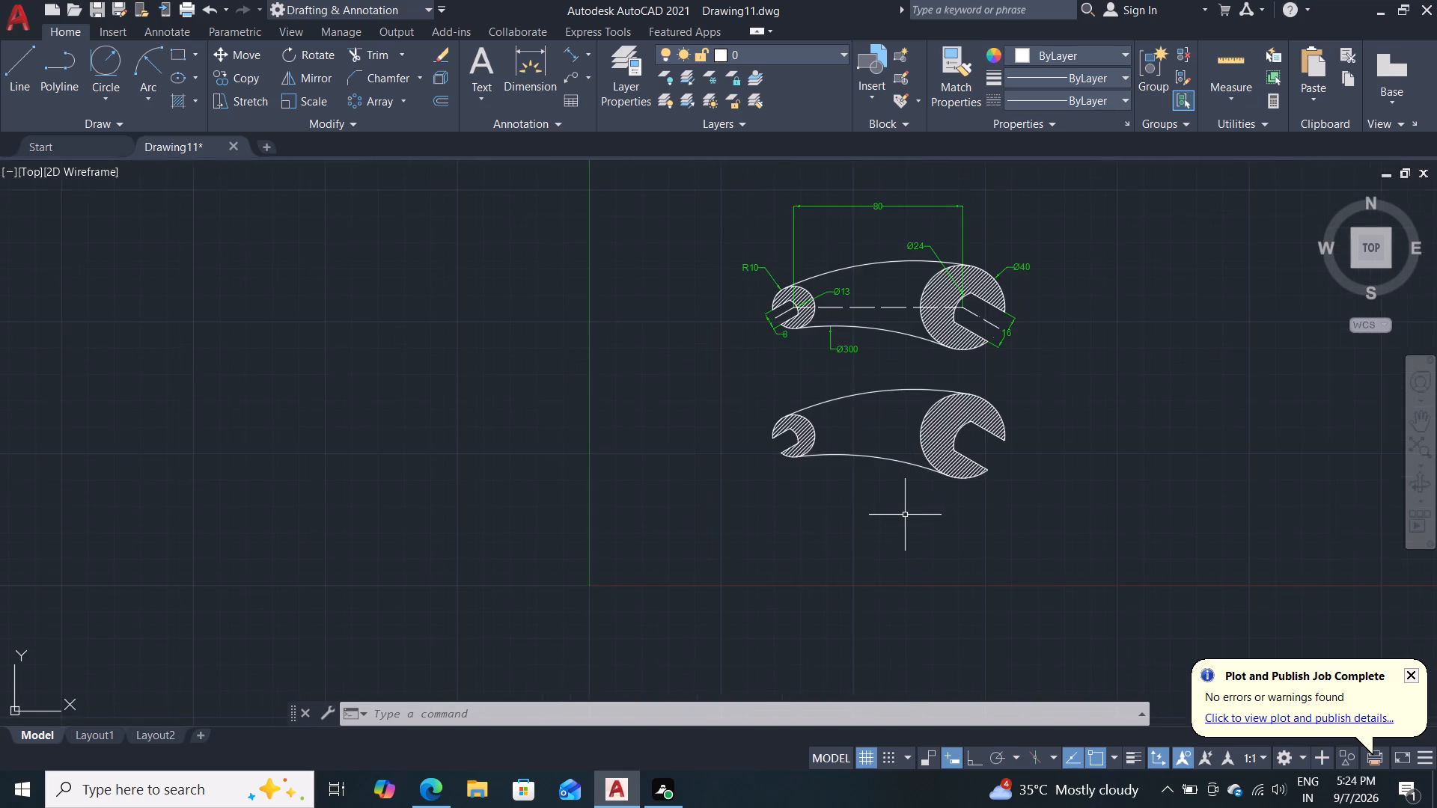
{"action": "middle_click_drag", "start_coordinate": [905, 515], "coordinate": [754, 575]}
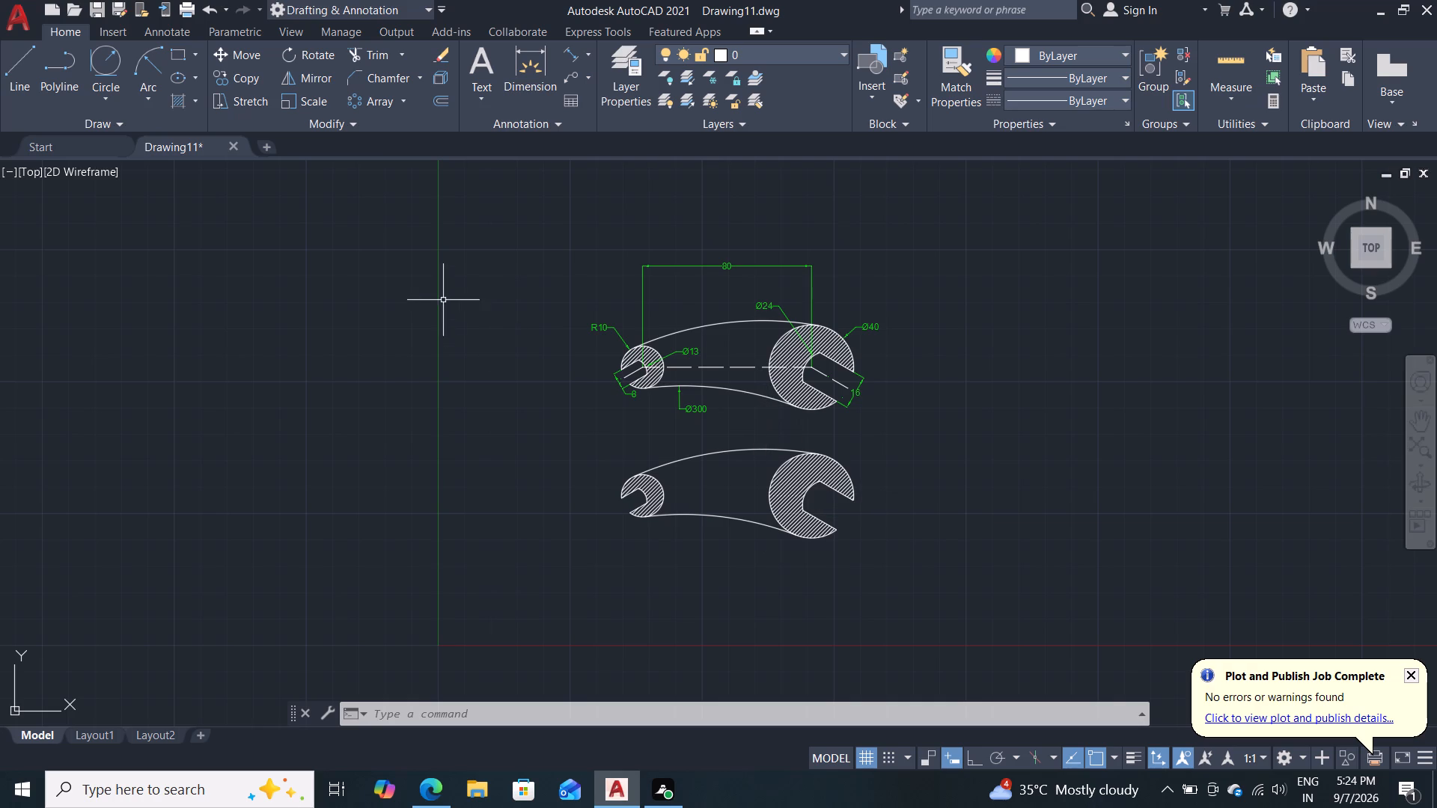
{"action": "scroll", "coordinate": [600, 417], "scroll_direction": "up", "scroll_amount": 1}
{"action": "middle_click_drag", "start_coordinate": [576, 375], "coordinate": [564, 396]}
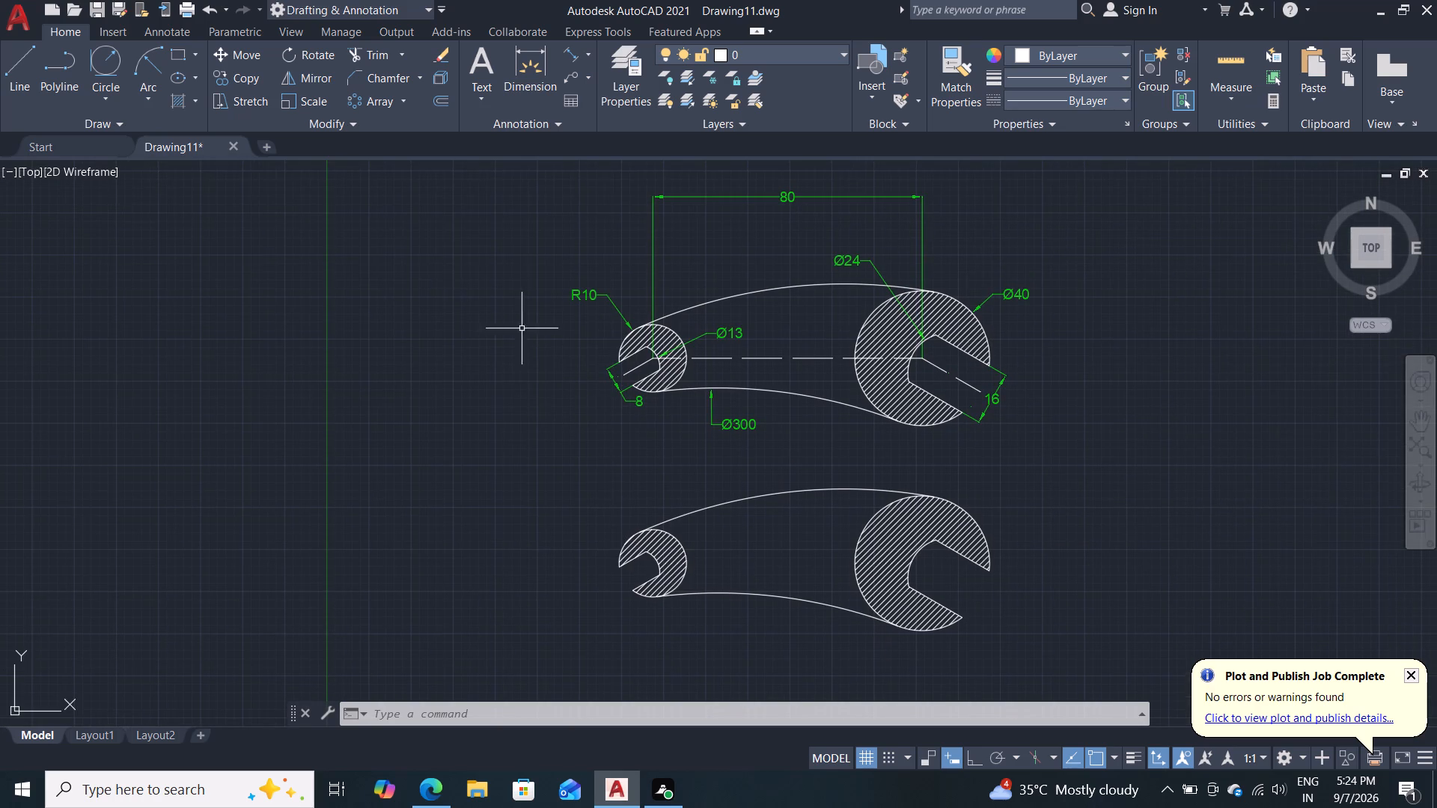
{"action": "left_click", "coordinate": [588, 55]}
{"action": "left_click", "coordinate": [626, 279]}
{"action": "left_click", "coordinate": [756, 290]}
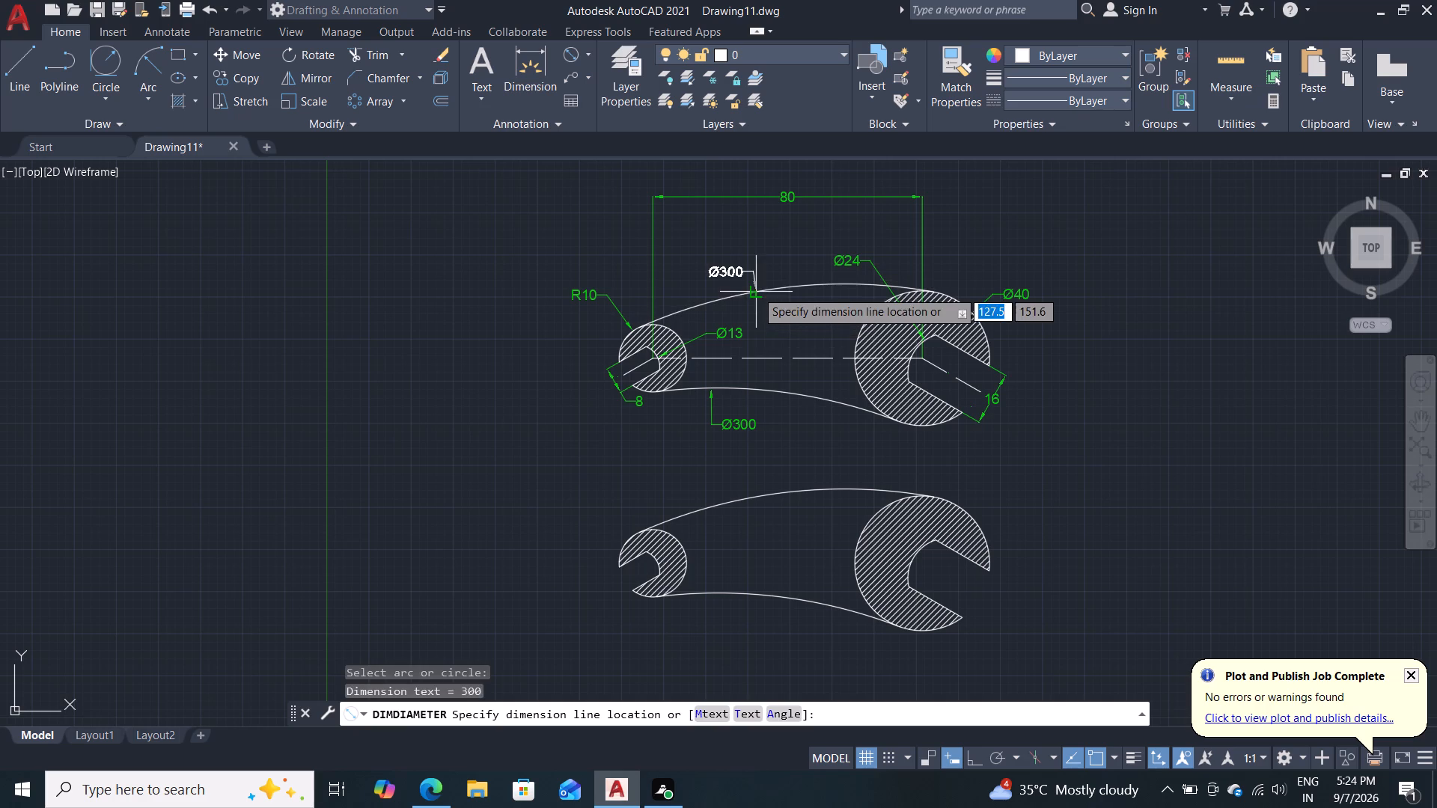
{"action": "left_click", "coordinate": [739, 264]}
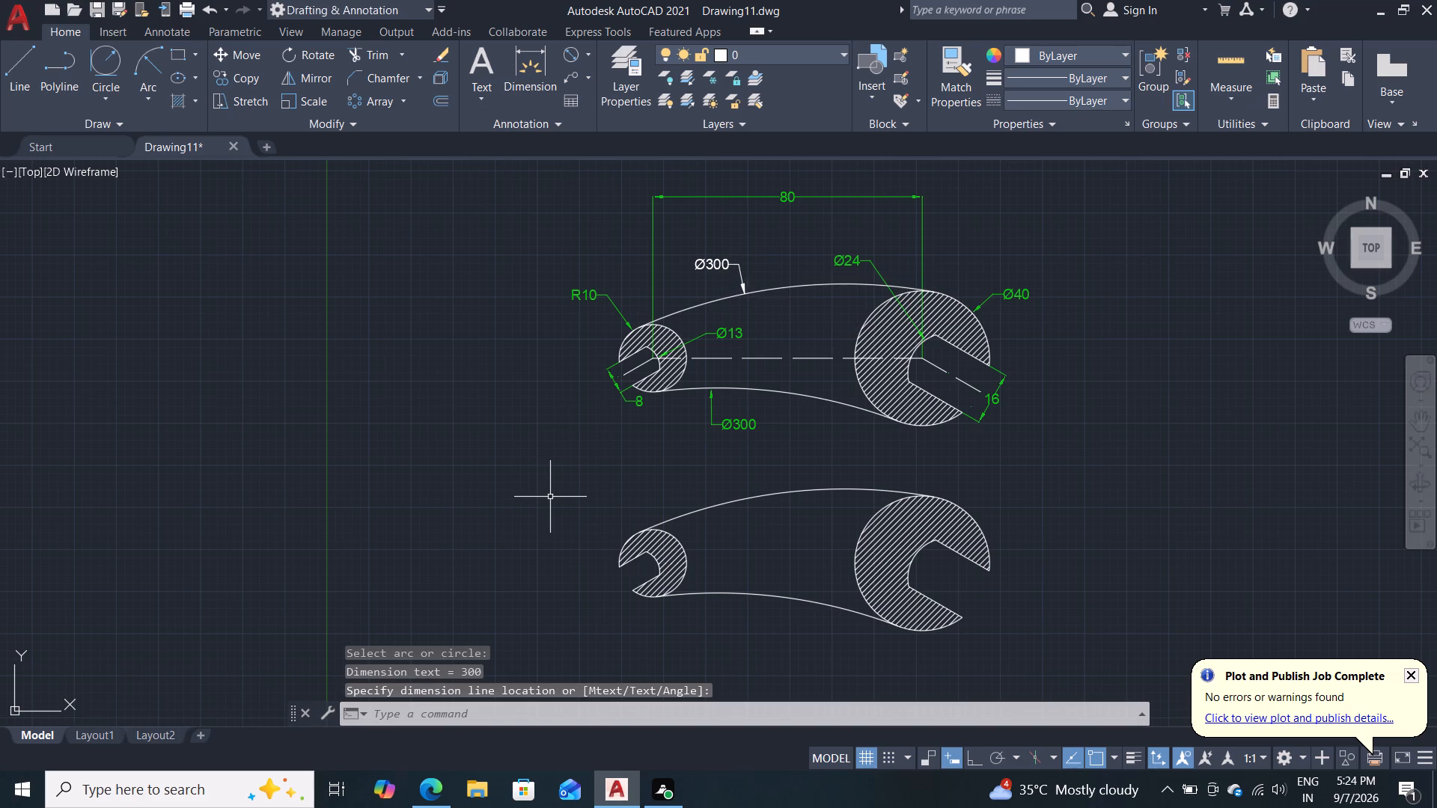
Set the color of the Ø300 dimension on the upper handle arc to Green and its transparency to 30.
{"action": "key", "text": "p"}
{"action": "key", "text": "r"}
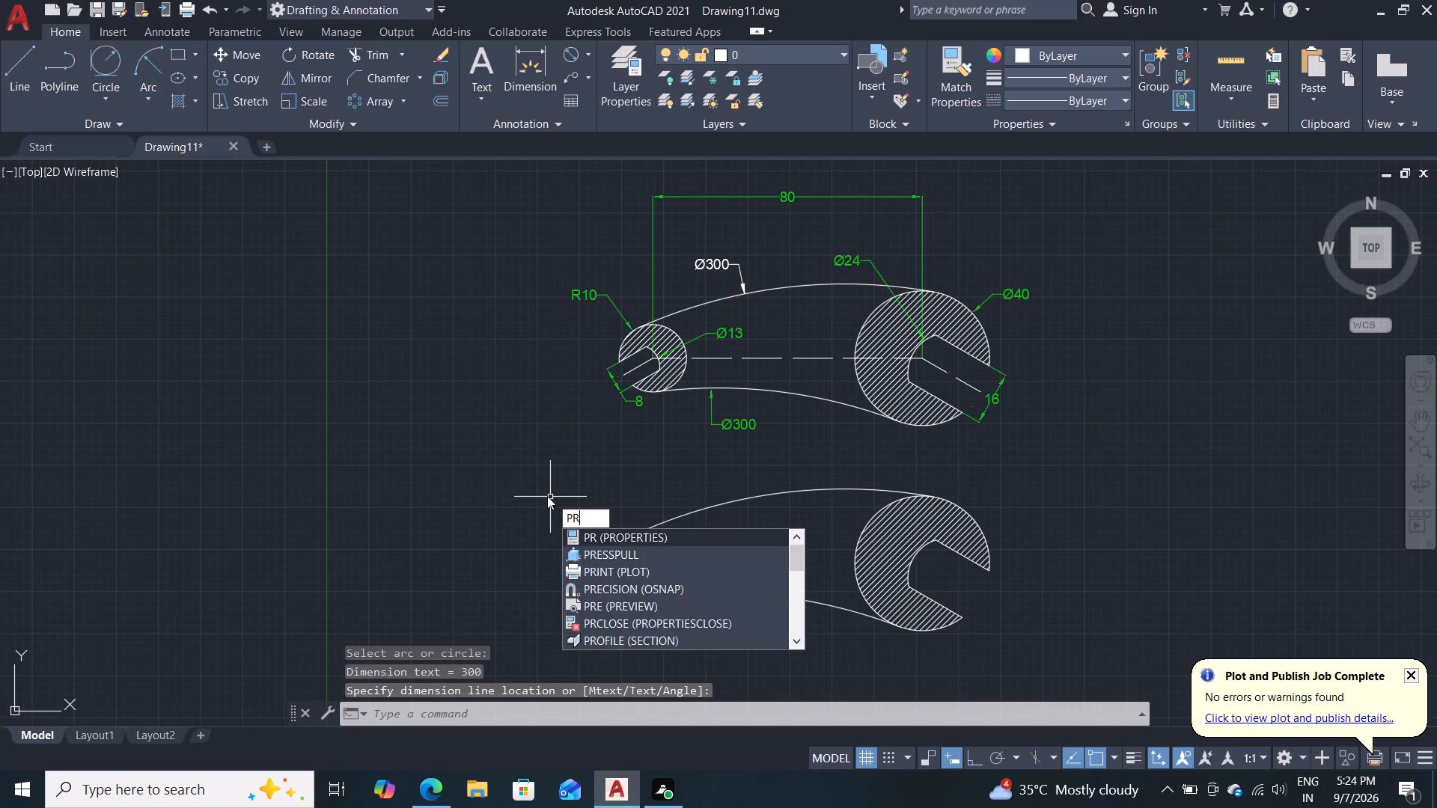
{"action": "key", "text": "Return"}
{"action": "left_click", "coordinate": [717, 267]}
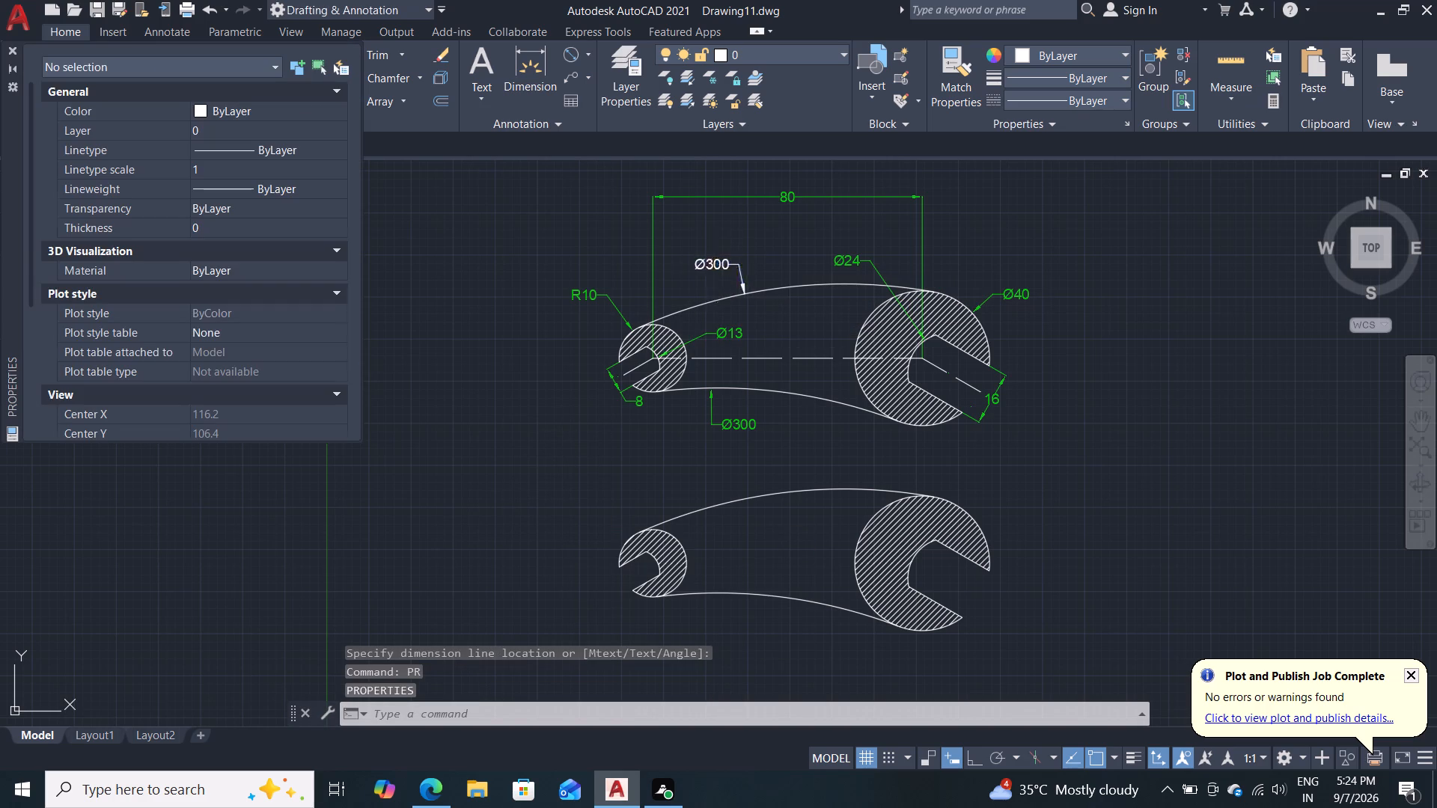
{"action": "double_click", "coordinate": [290, 110]}
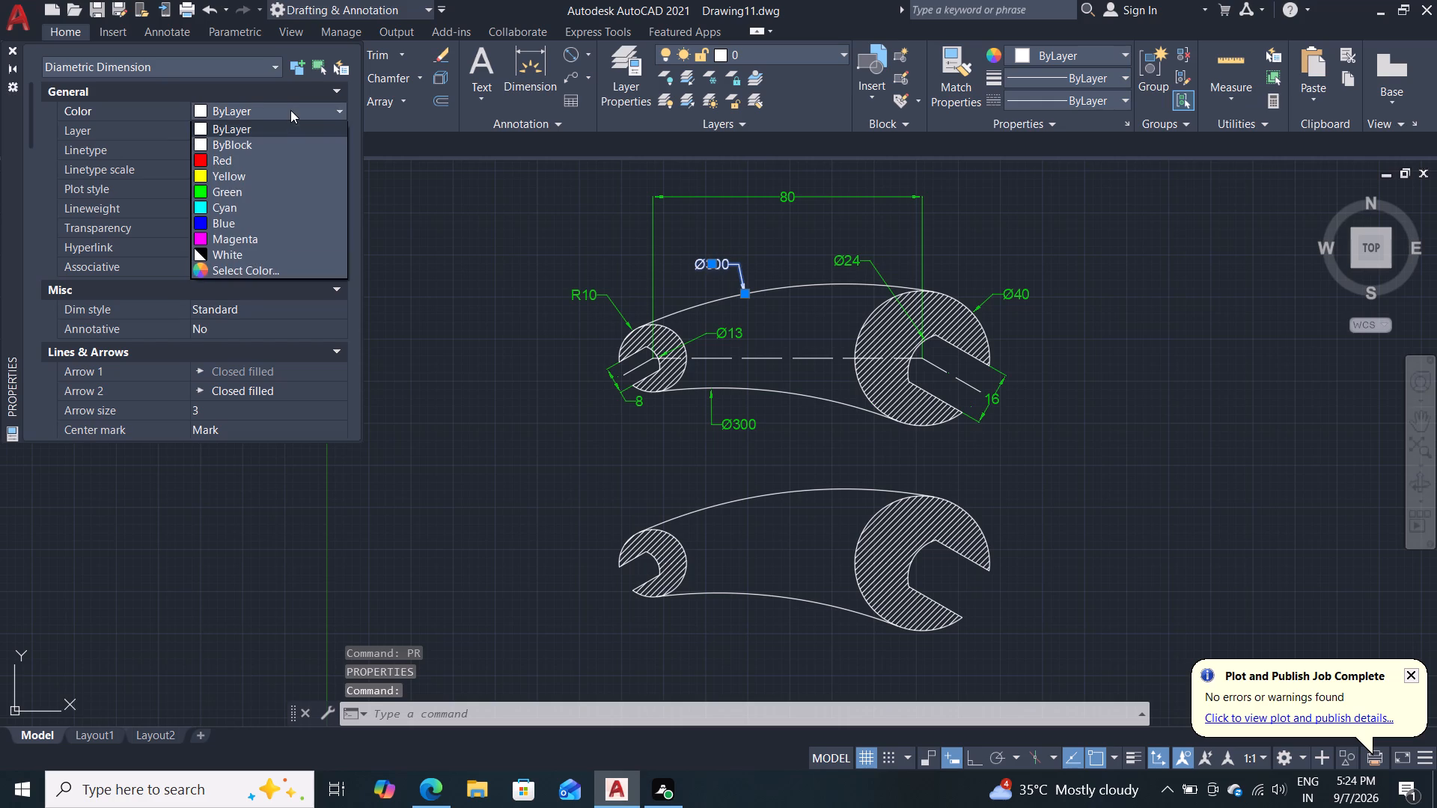
{"action": "left_click", "coordinate": [246, 185]}
{"action": "left_click", "coordinate": [242, 221]}
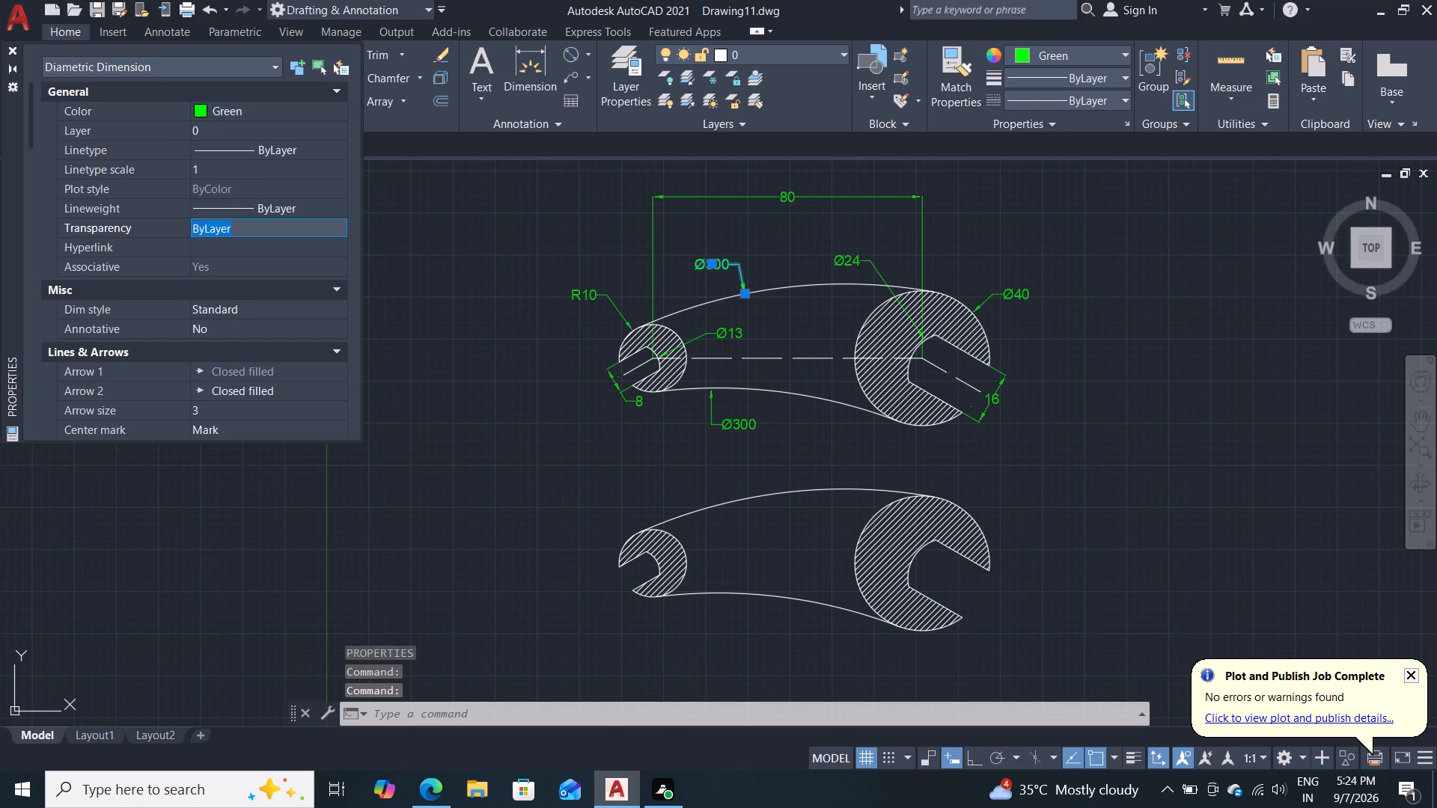
{"action": "type", "text": "30"}
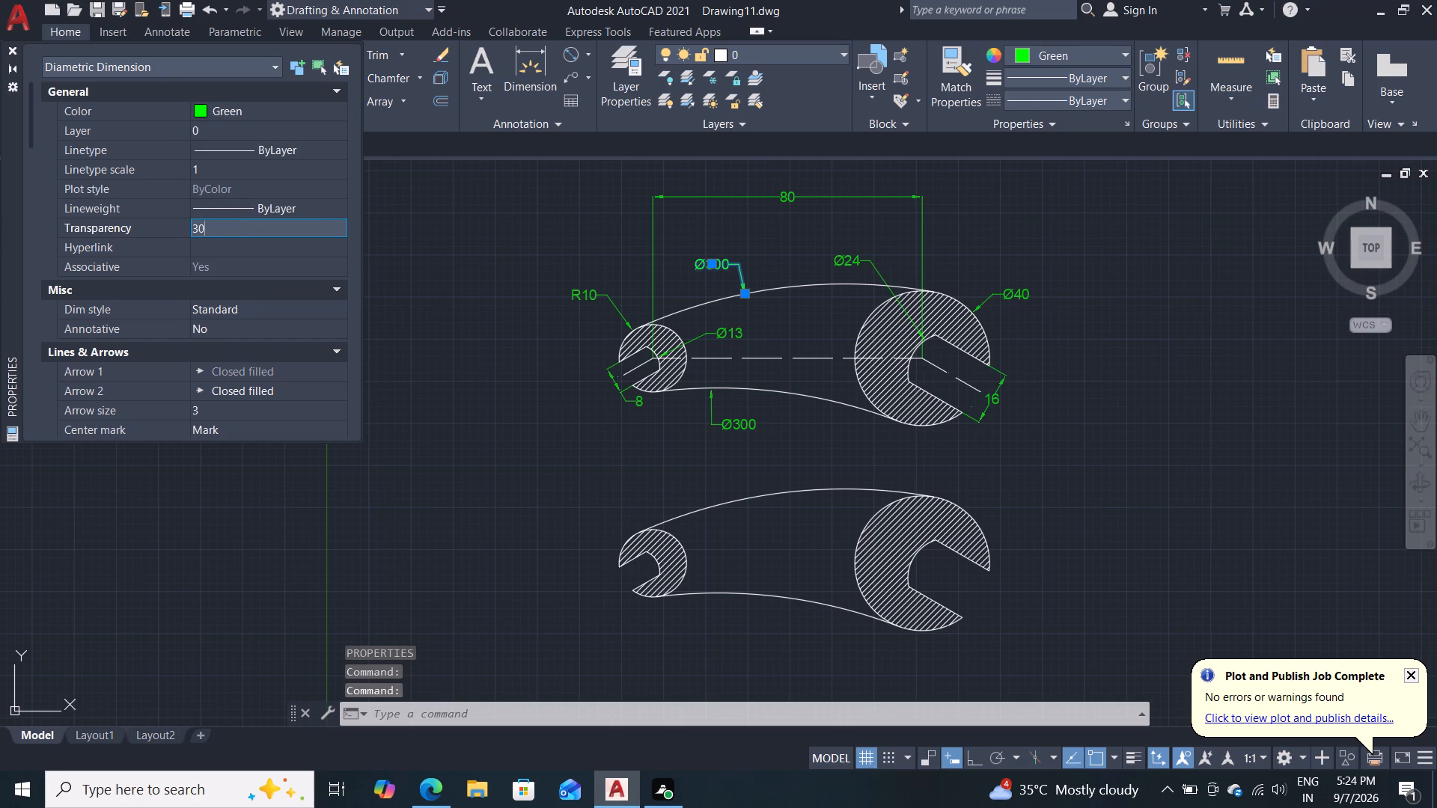
{"action": "key", "text": "Return"}
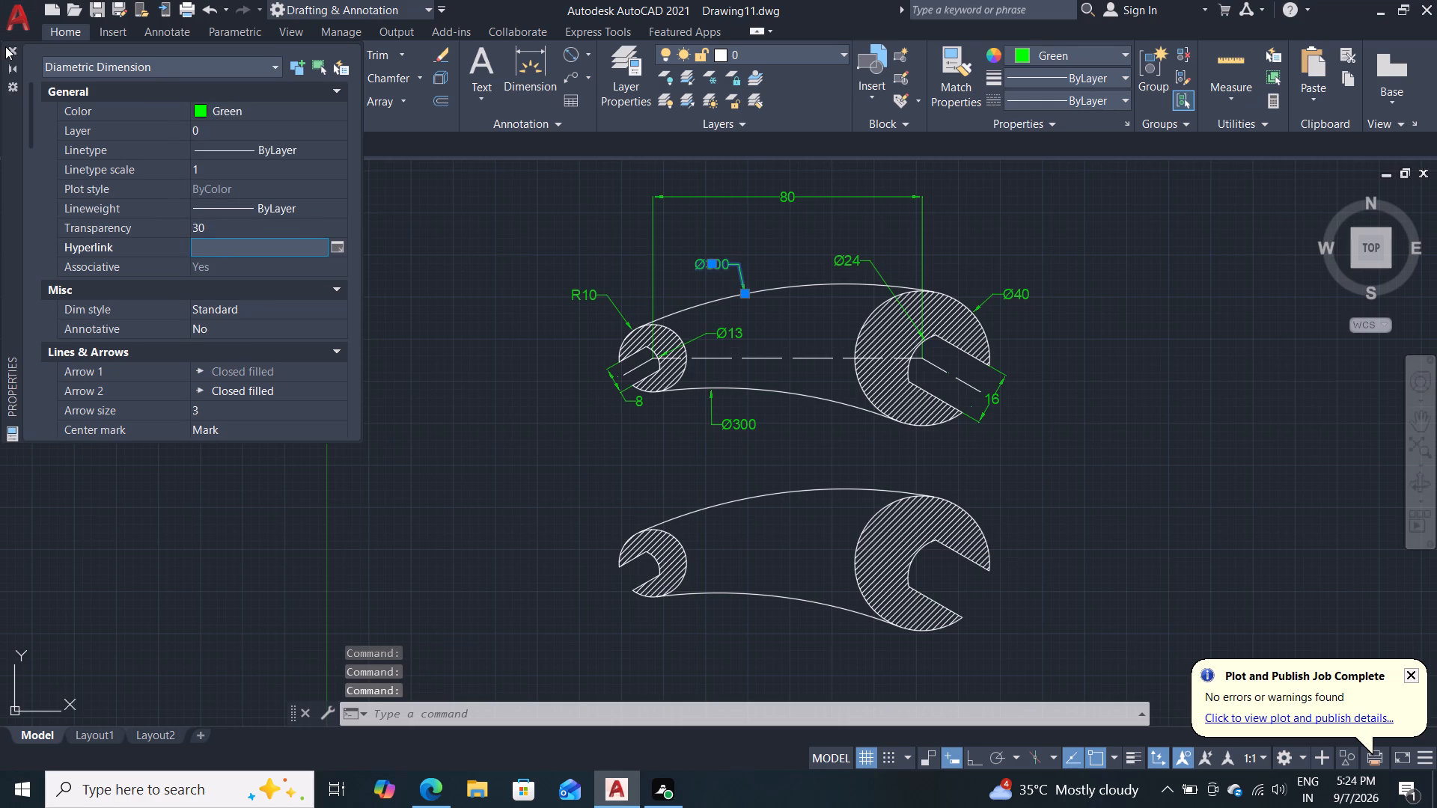
{"action": "left_click", "coordinate": [5, 46]}
{"action": "key", "text": "Escape"}
{"action": "key", "text": "Escape"}
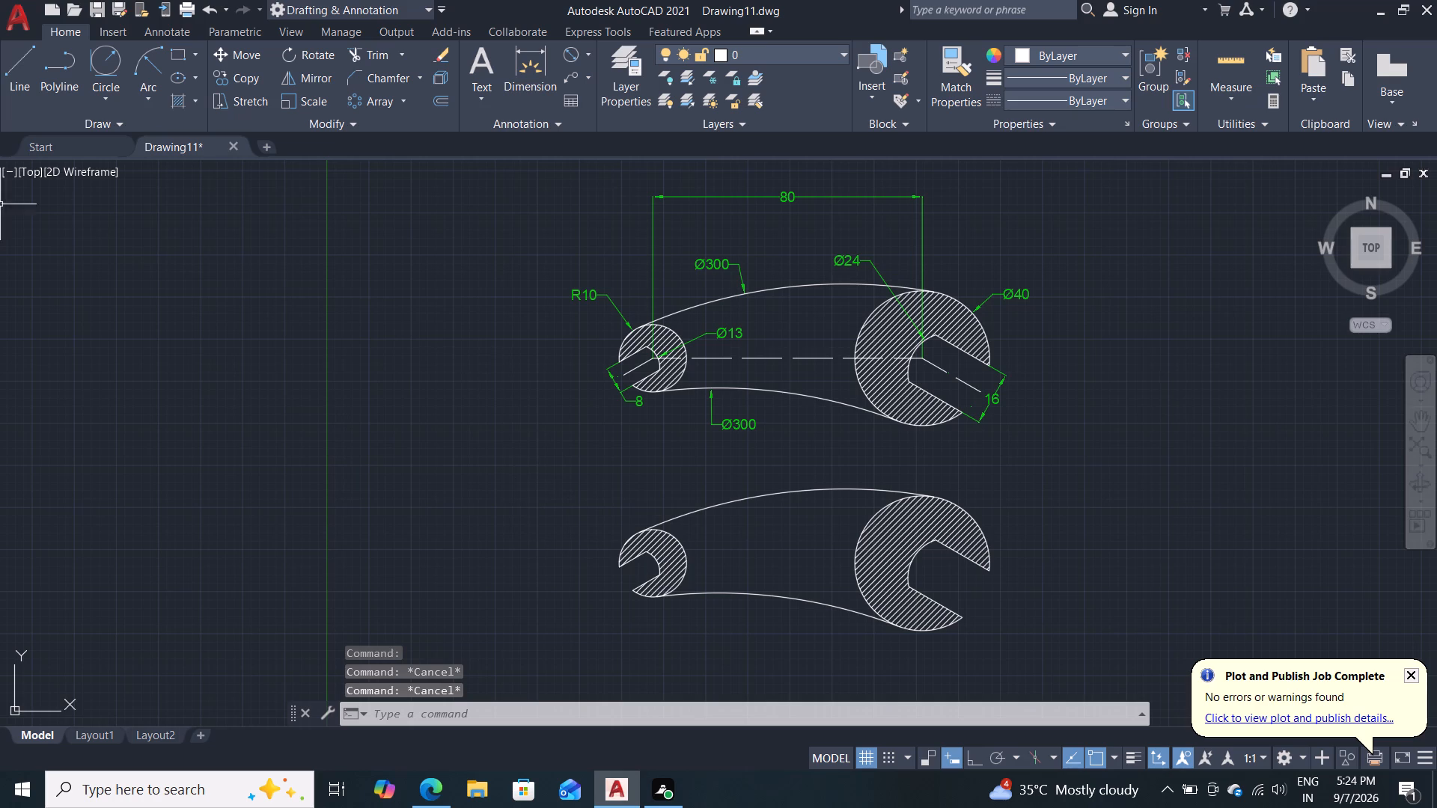
Save the drawing in the Documents folder as 07-09-09, in AutoCAD 2018 Drawing format.
{"action": "left_click", "coordinate": [22, 19]}
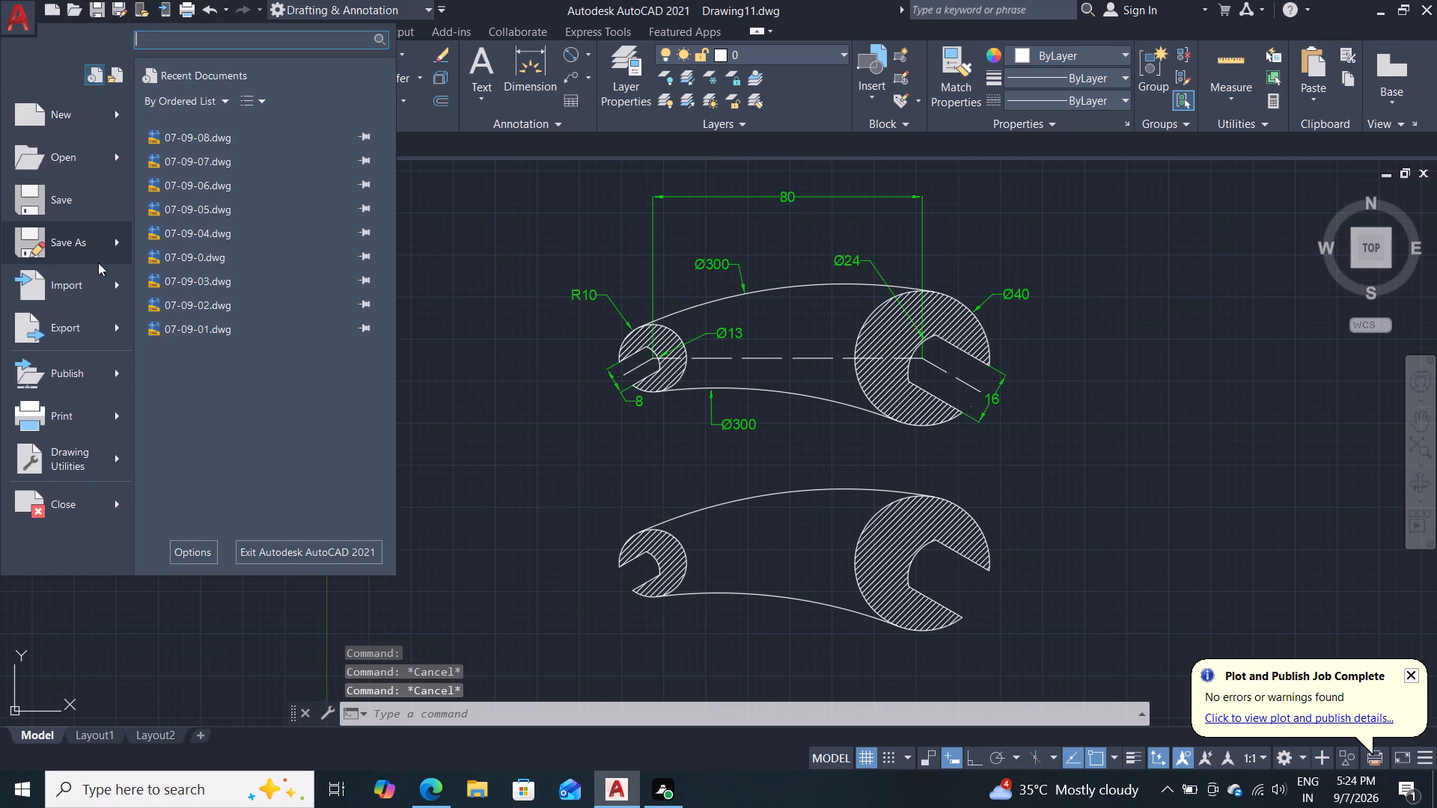
{"action": "left_click", "coordinate": [96, 260]}
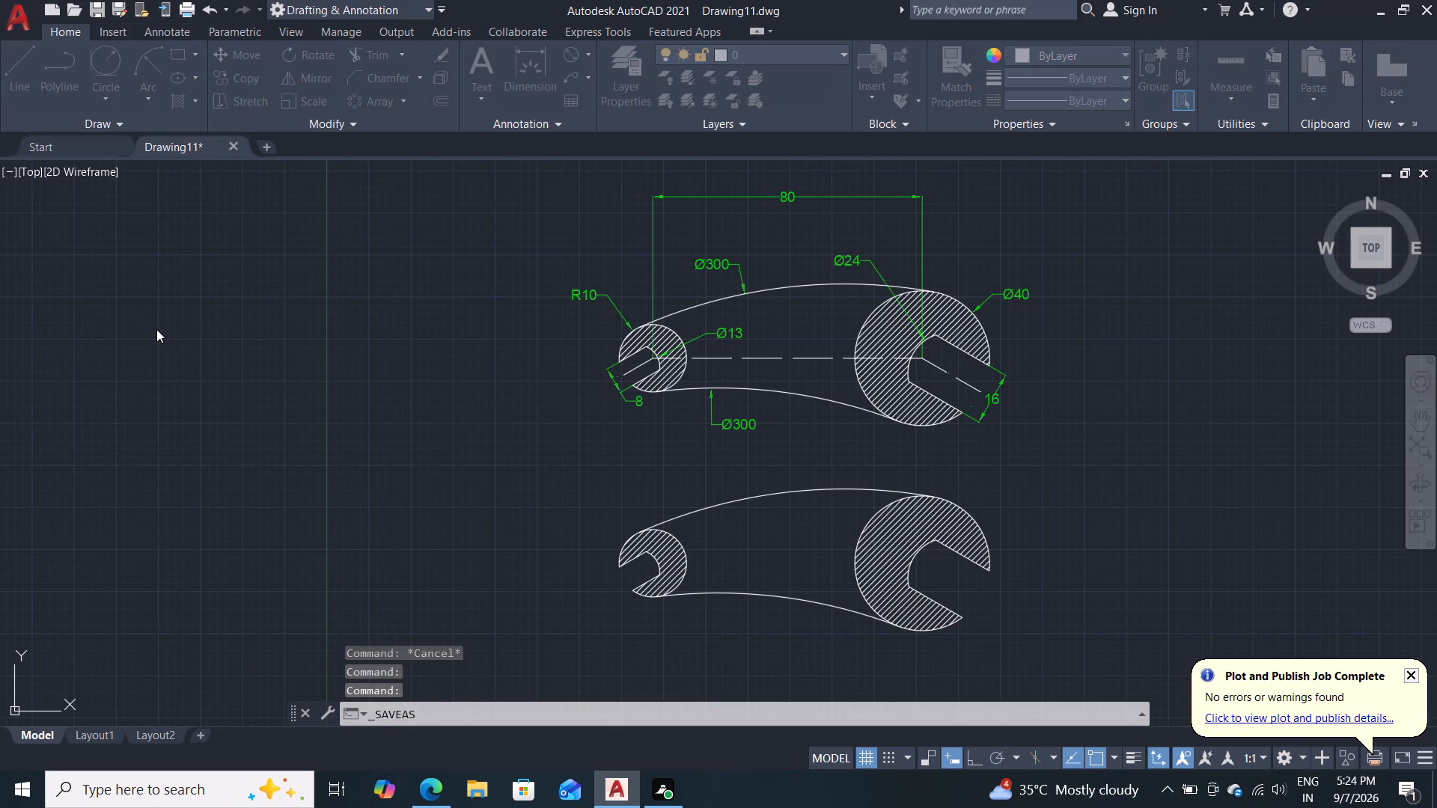
{"action": "type", "text": "07"}
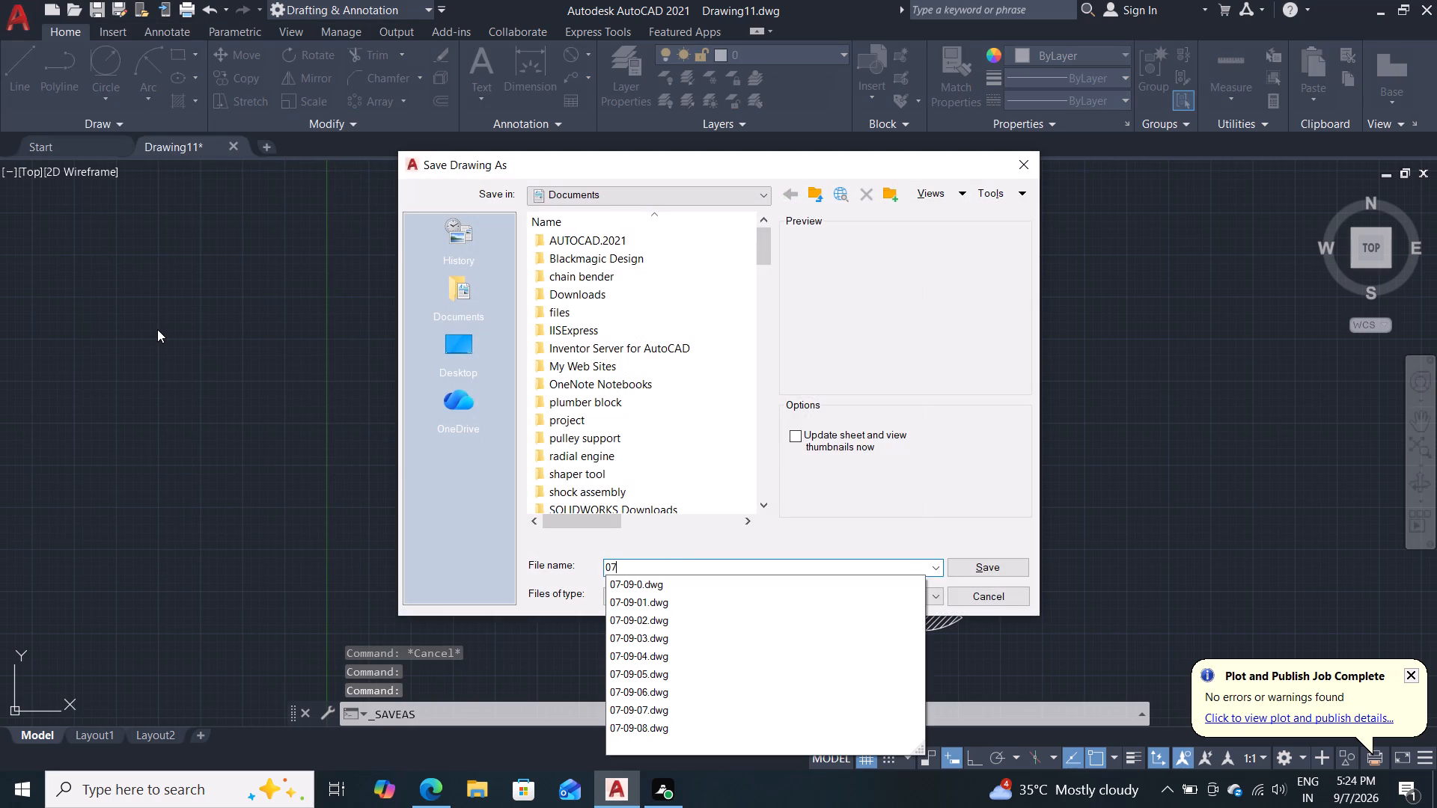
{"action": "type", "text": "-09"}
{"action": "key", "text": "minus"}
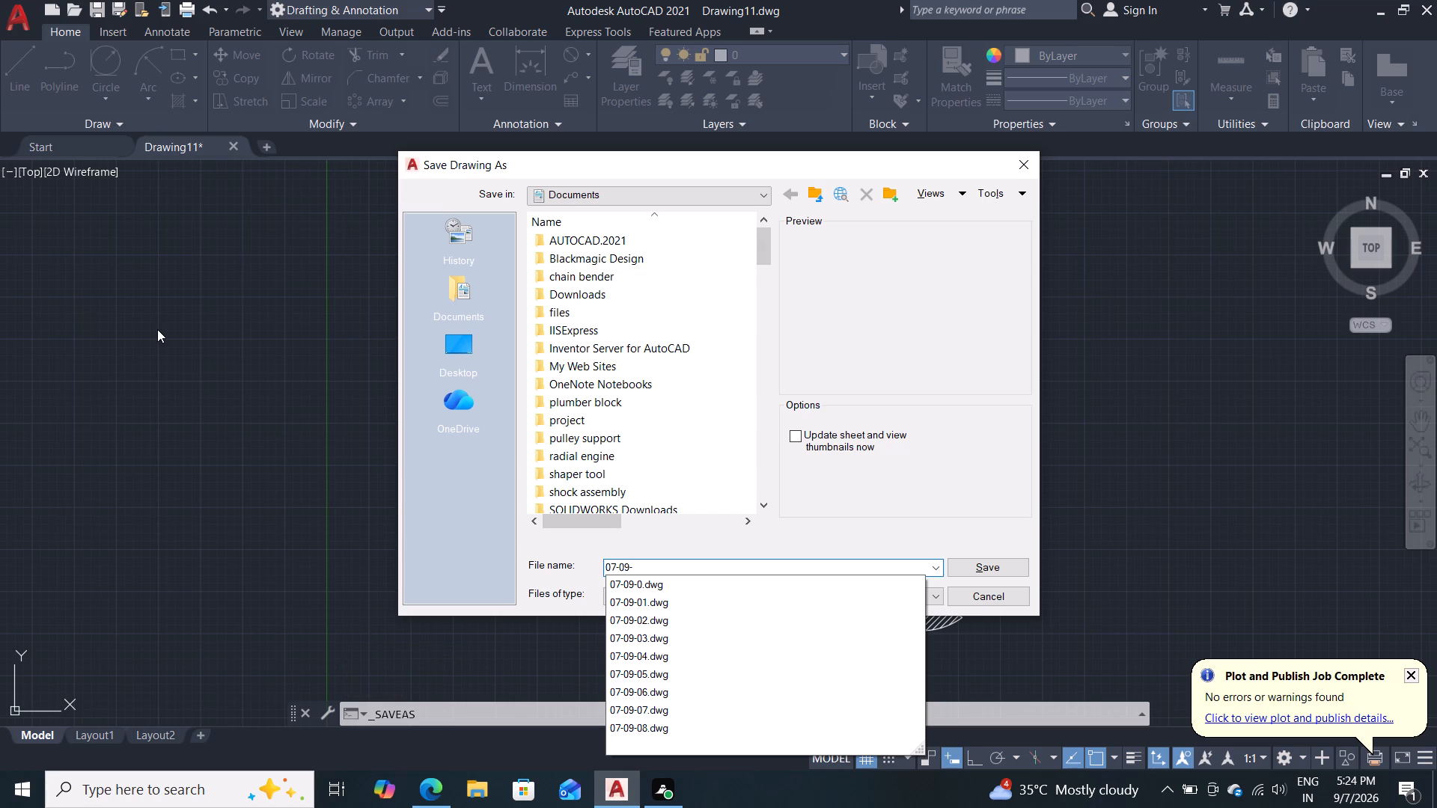
{"action": "key", "text": "0"}
{"action": "key", "text": "9"}
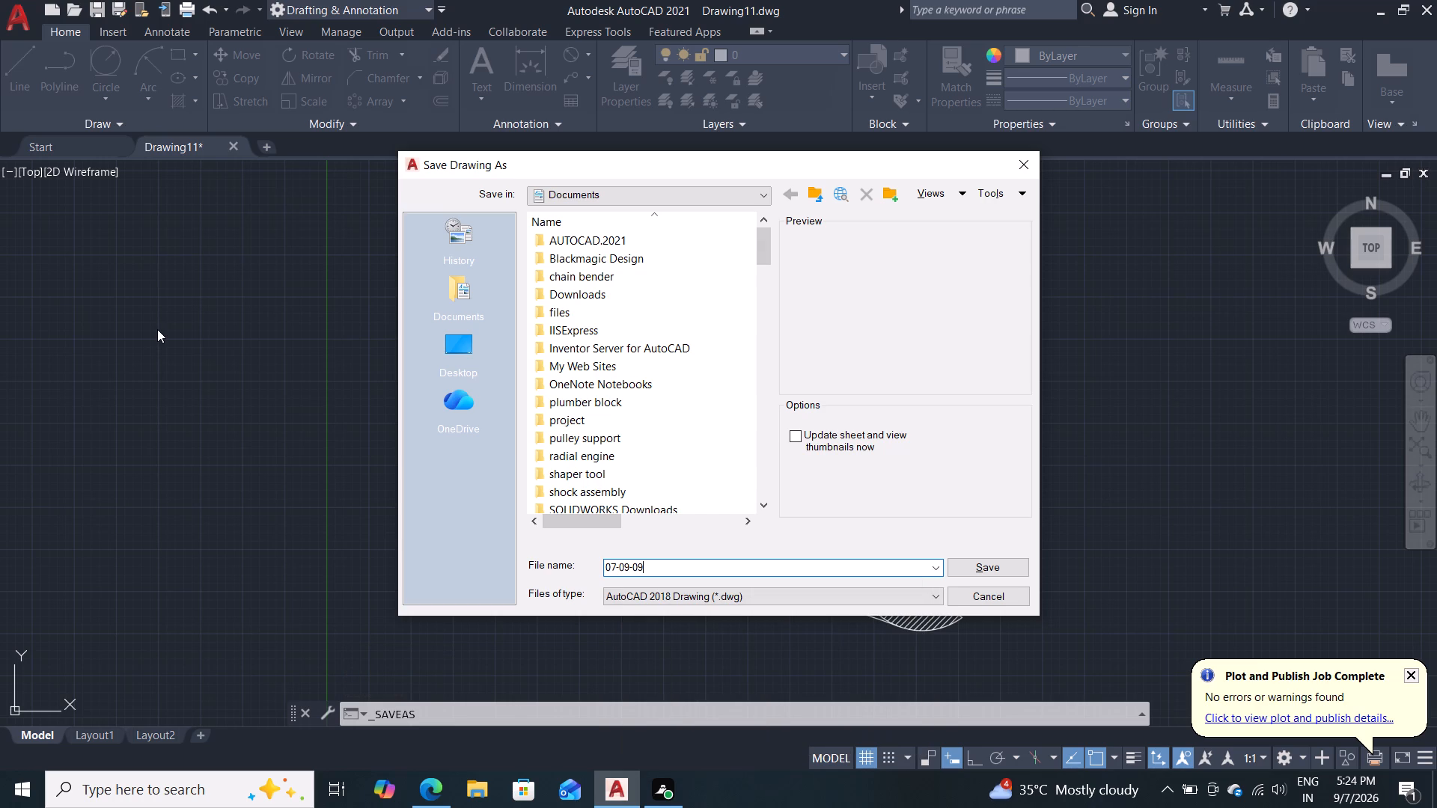
{"action": "left_click", "coordinate": [986, 569]}
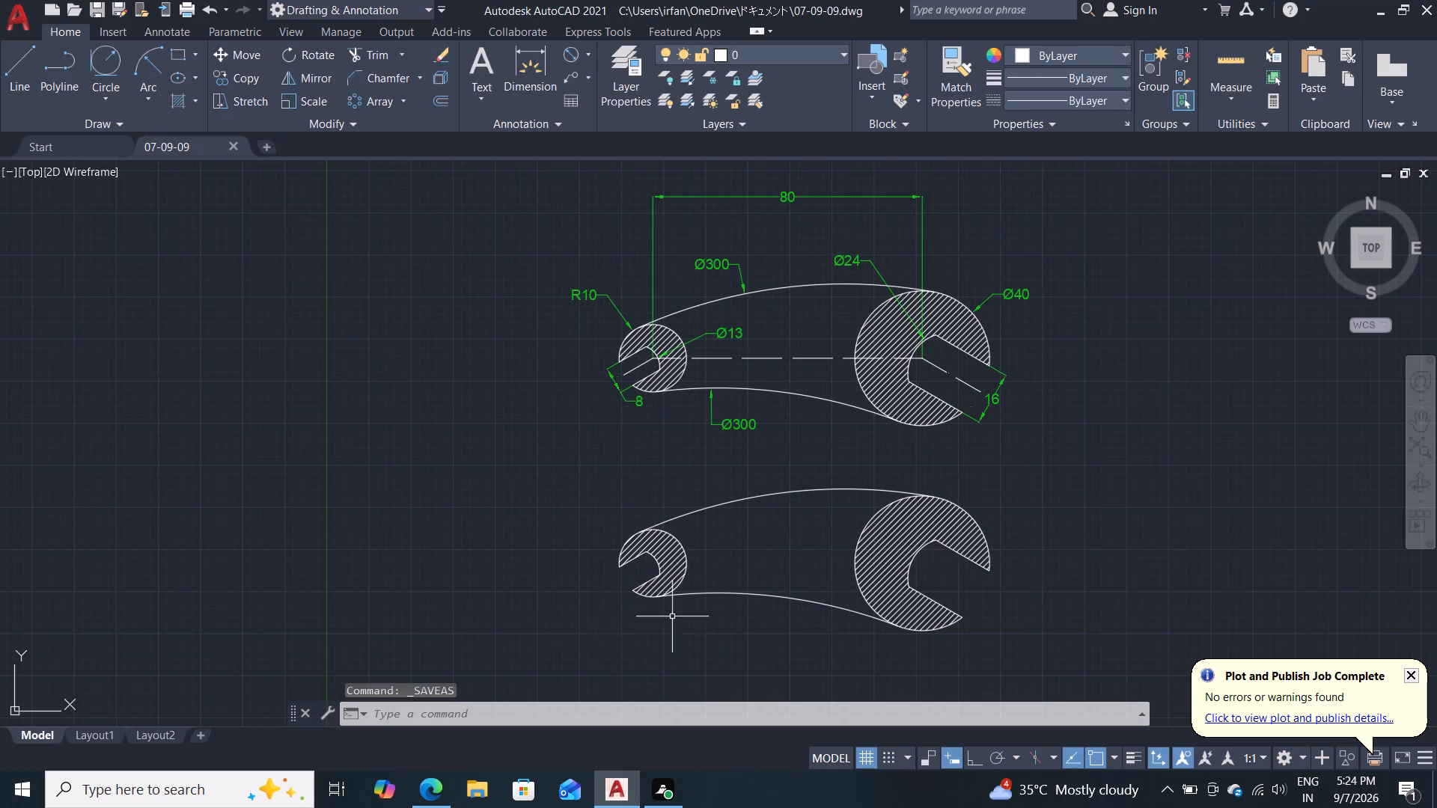
Export the current display as a PDF named 07-09-09.pdf in the Documents folder.
{"action": "left_click", "coordinate": [9, 24]}
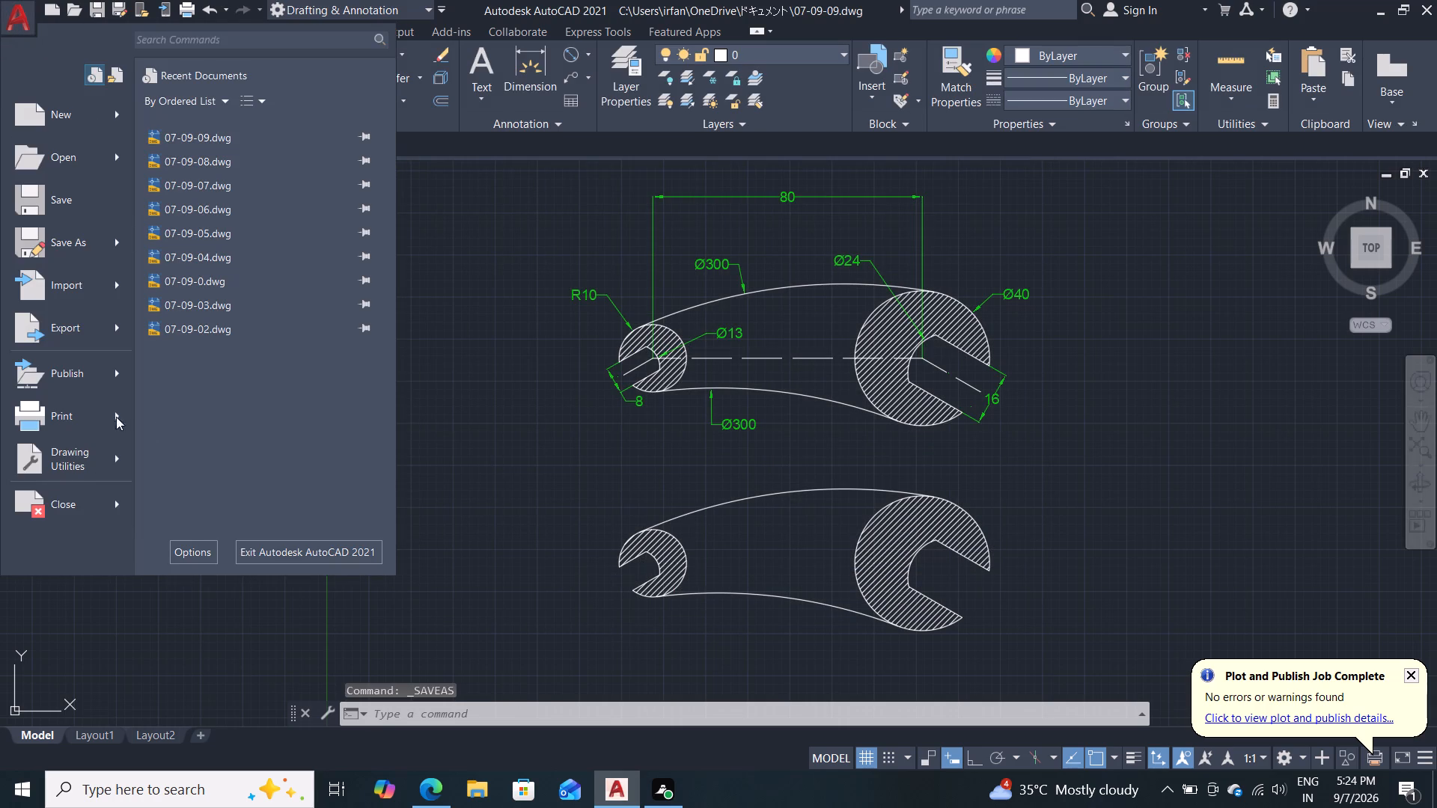
{"action": "left_click", "coordinate": [76, 335]}
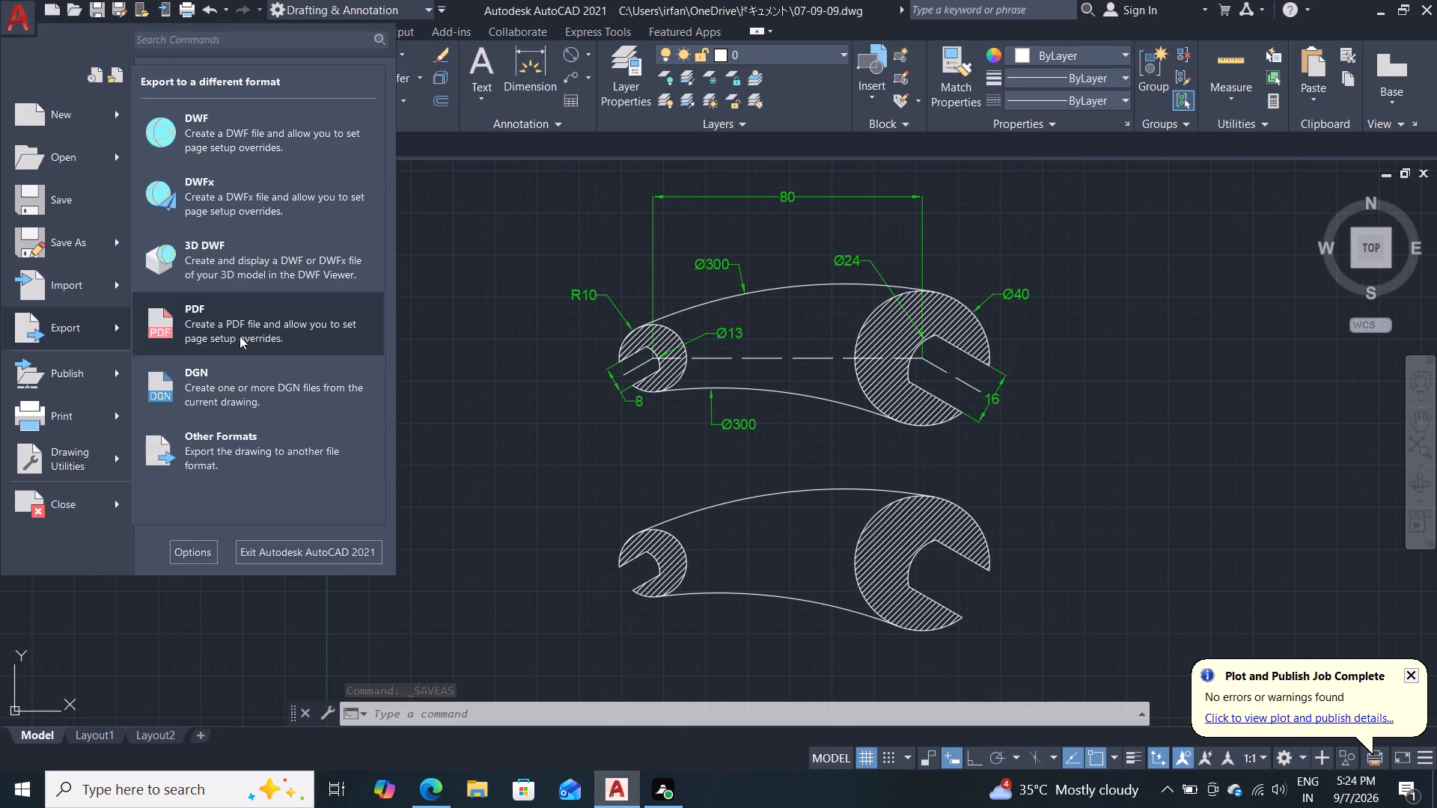
{"action": "left_click", "coordinate": [239, 336]}
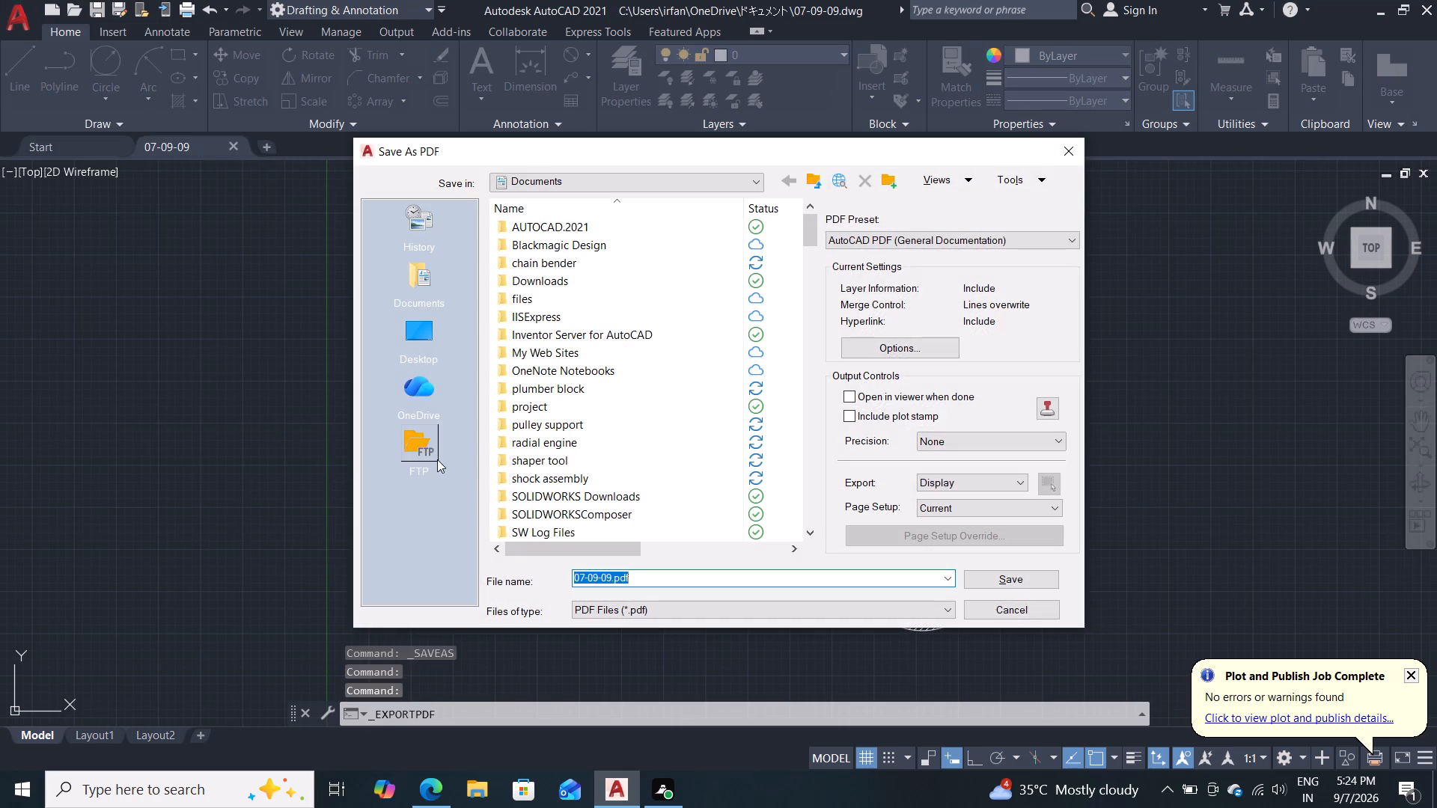
{"action": "left_click", "coordinate": [1011, 580]}
Run Overkill on both wrench views, including the dimensions, with a tolerance of 0.000001 and the default options.
{"action": "middle_click_drag", "start_coordinate": [819, 456], "coordinate": [730, 426]}
{"action": "left_click_drag", "start_coordinate": [1034, 204], "coordinate": [1017, 208]}
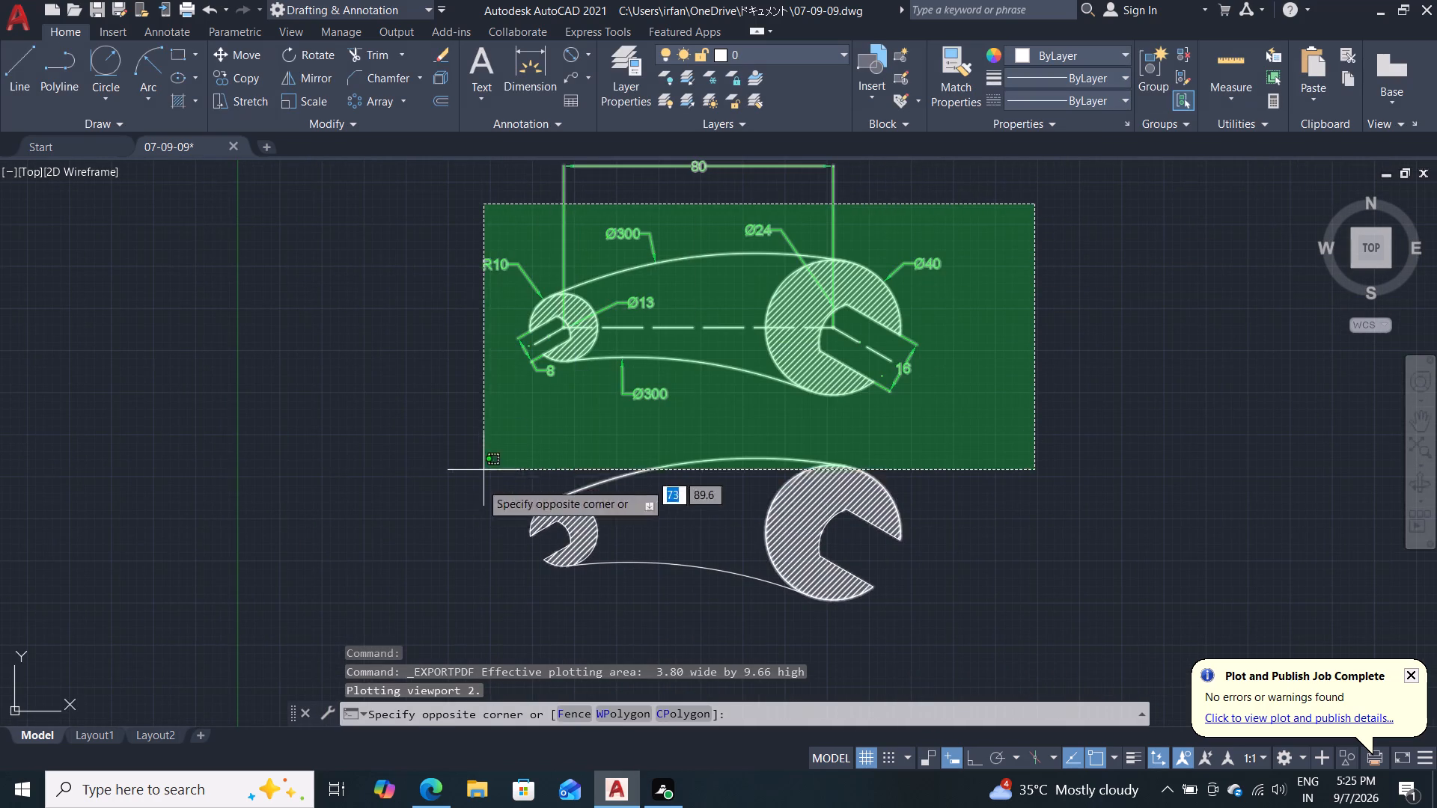
{"action": "left_click", "coordinate": [449, 610]}
{"action": "type", "text": "ov"}
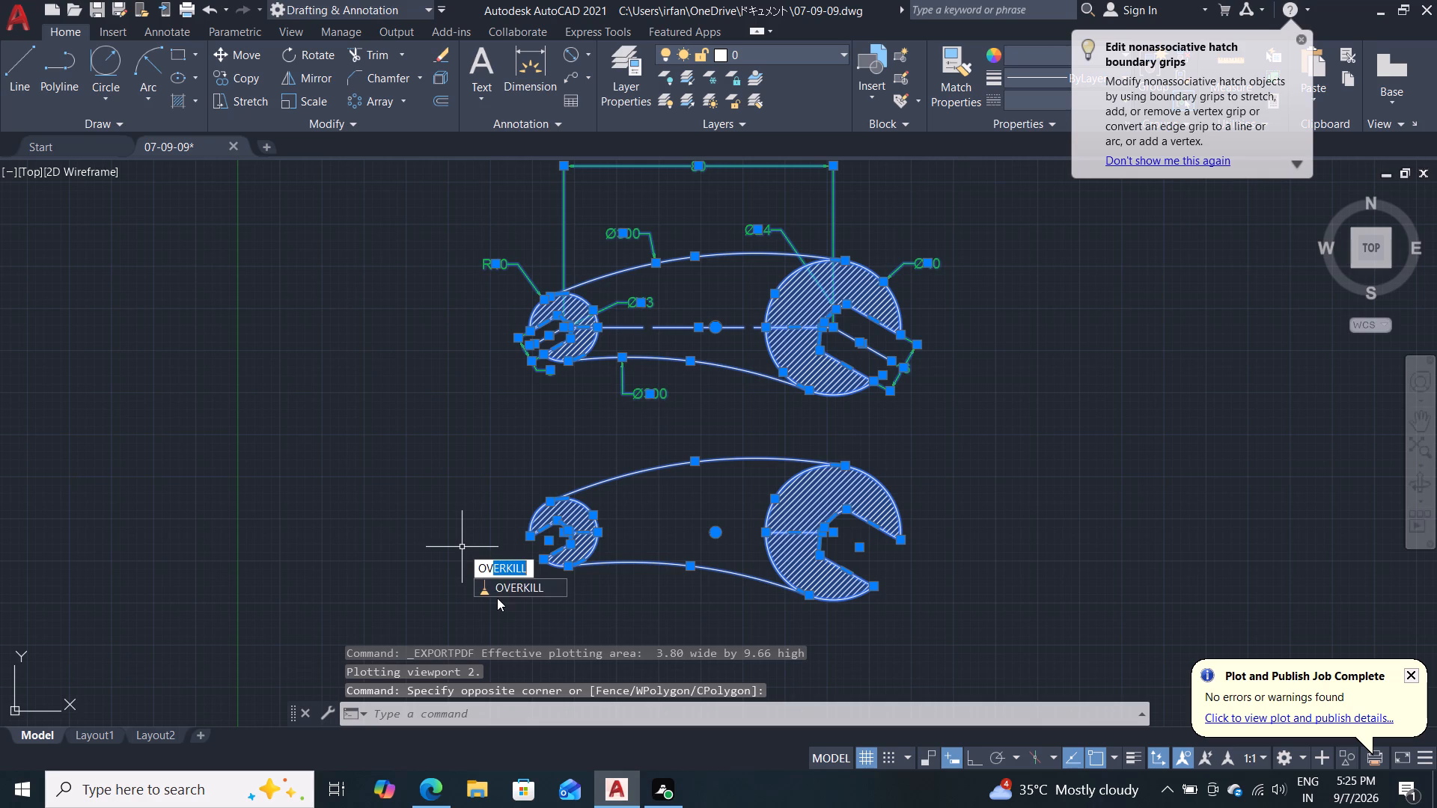
{"action": "left_click", "coordinate": [501, 593]}
{"action": "left_click", "coordinate": [703, 553]}
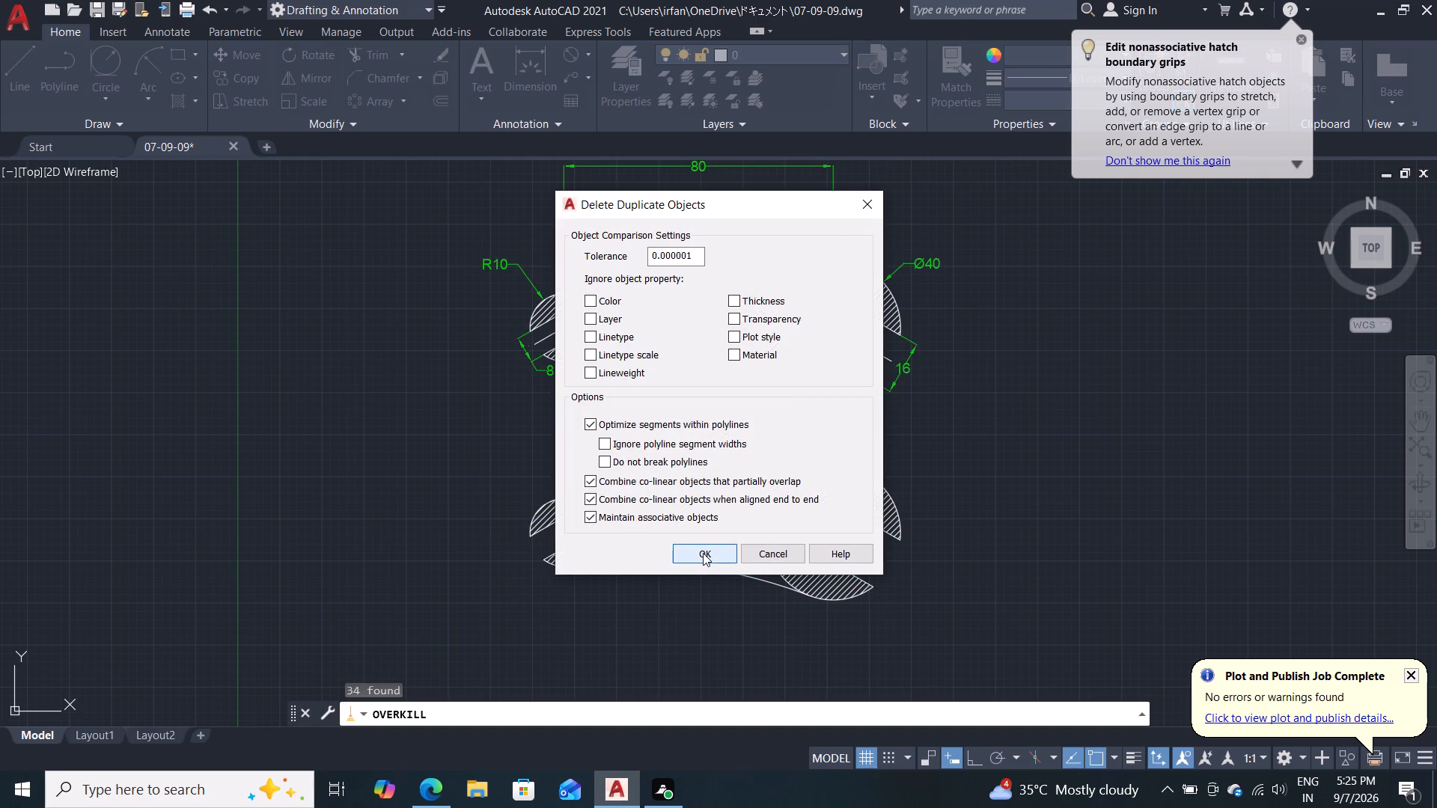